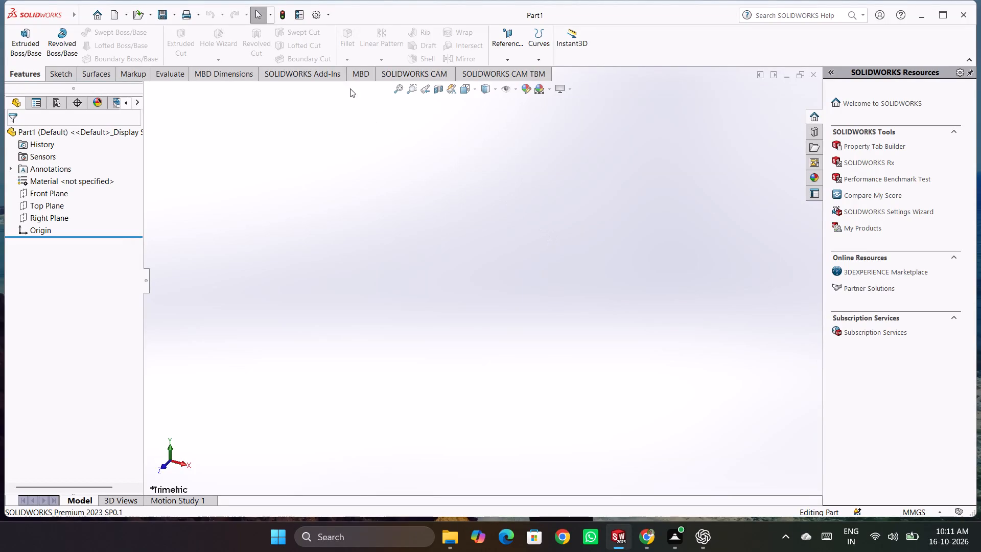
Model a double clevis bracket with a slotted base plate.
Open the Nani mould.SLDDRW drawing from the recent documents.
left_click(104, 11)
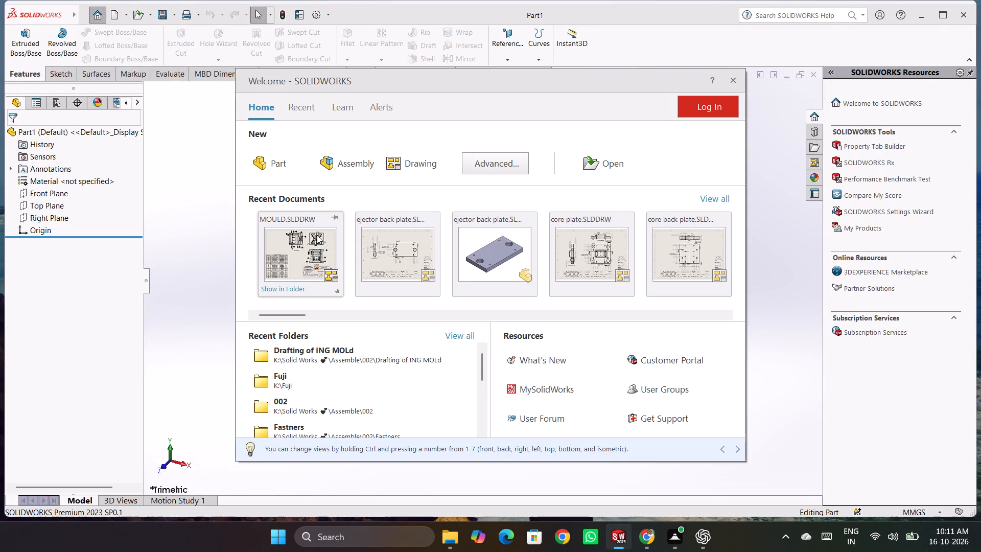
scroll(395, 245, "down", 5)
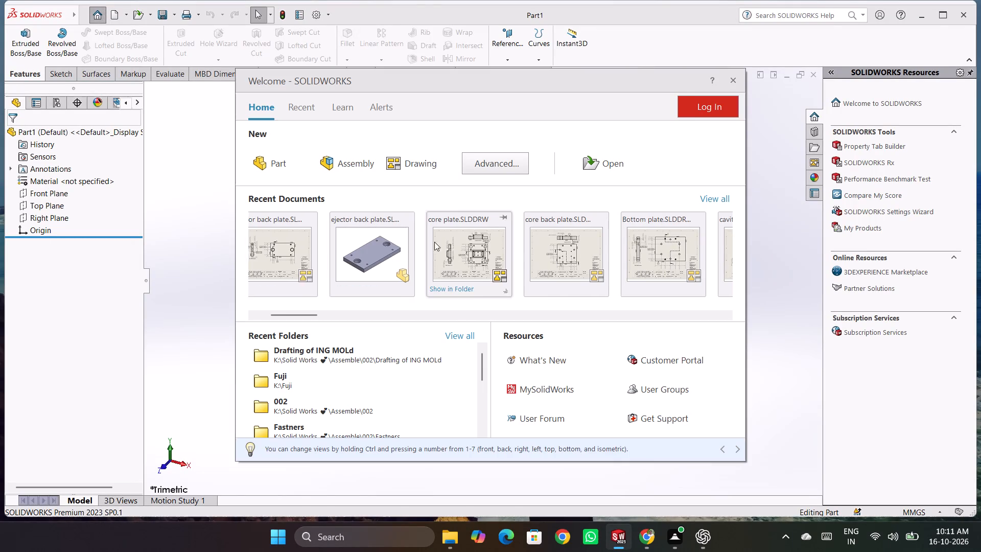
scroll(452, 233, "down", 17)
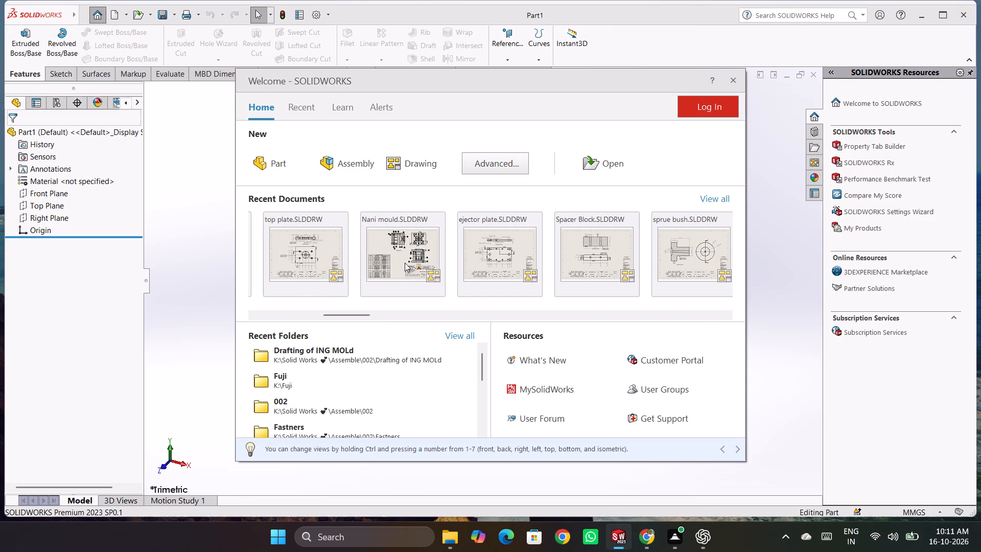
left_click(403, 264)
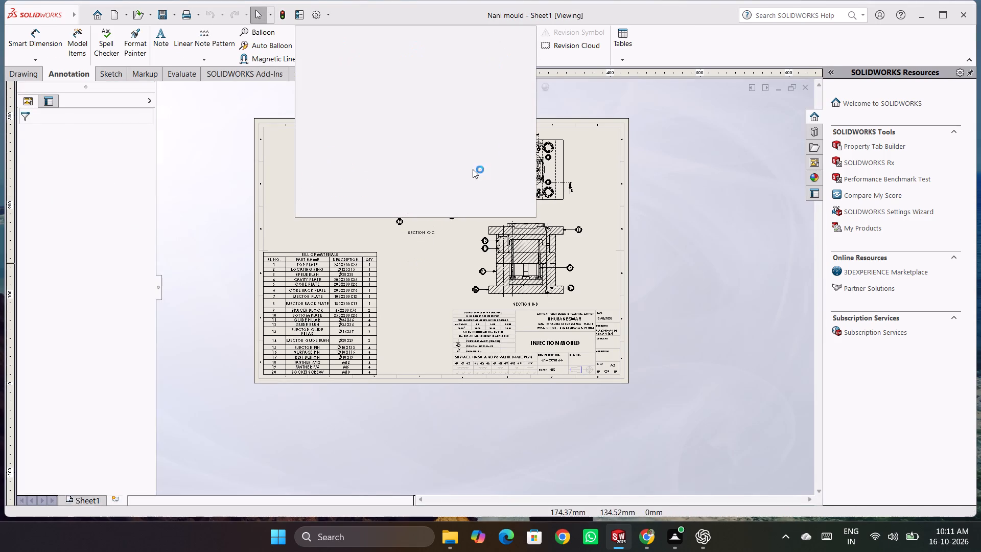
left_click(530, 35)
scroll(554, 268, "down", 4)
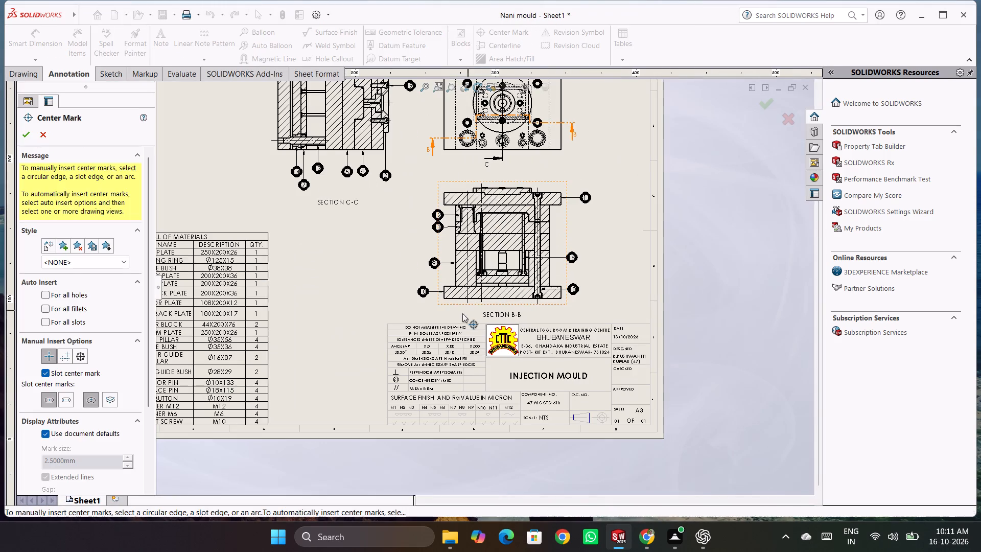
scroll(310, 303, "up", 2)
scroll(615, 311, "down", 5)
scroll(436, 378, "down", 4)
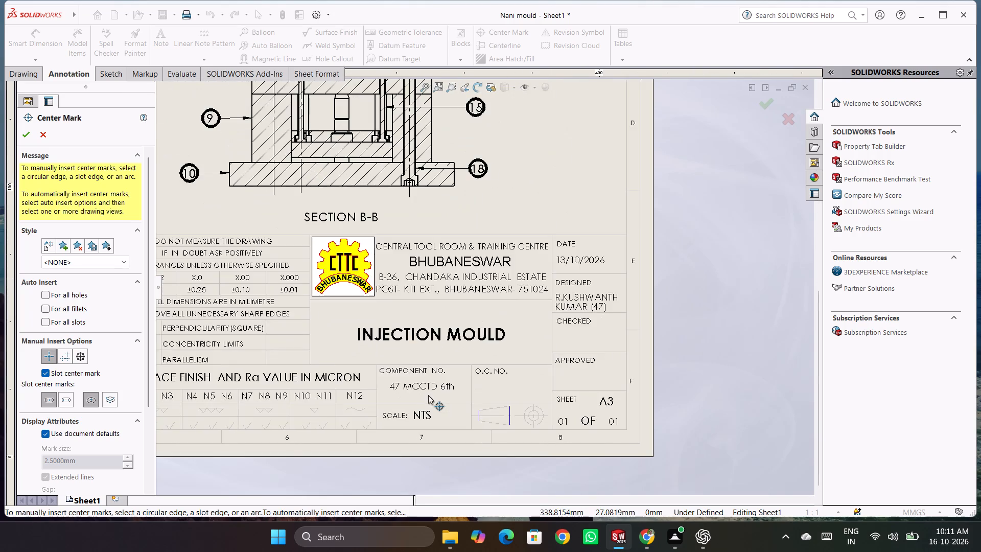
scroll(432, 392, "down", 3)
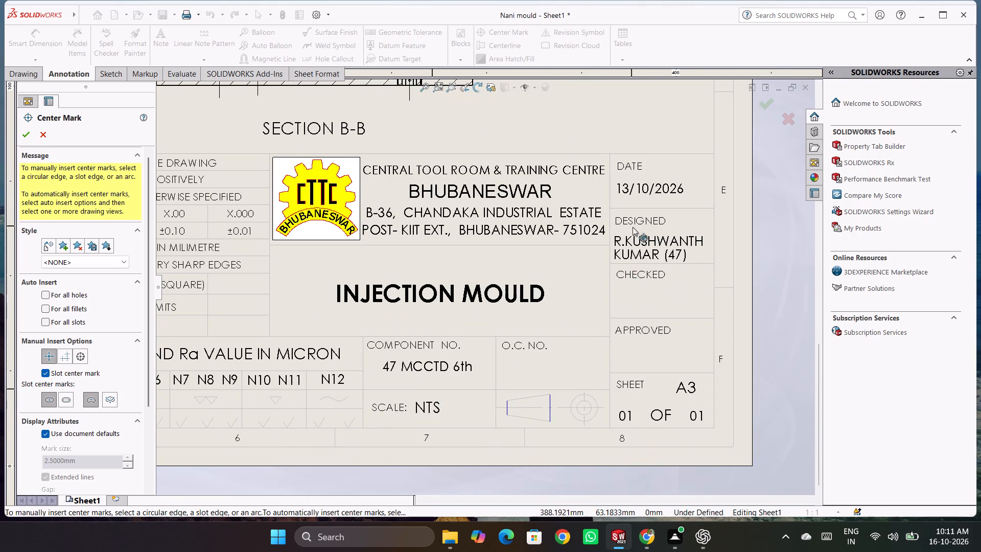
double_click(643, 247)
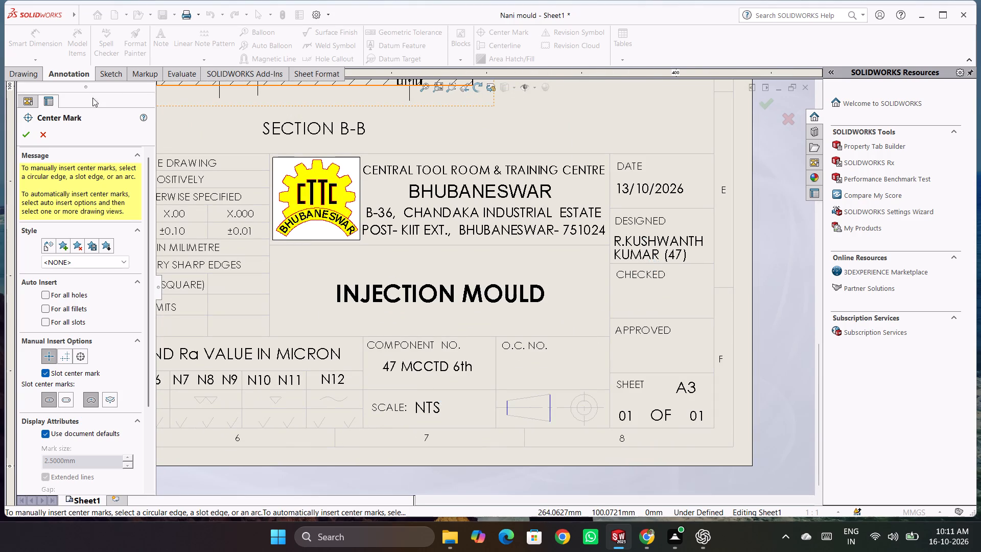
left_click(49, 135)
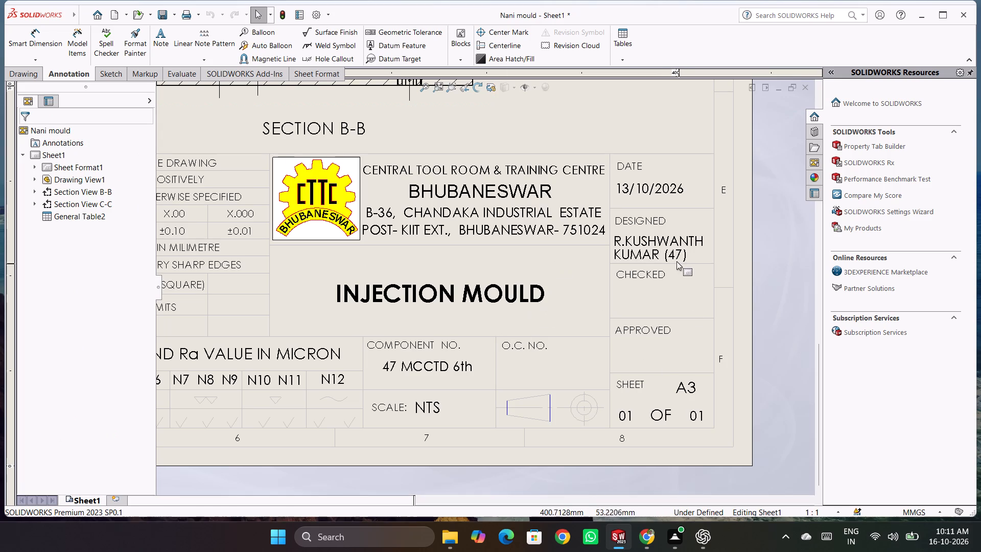
Open the sheet format of Sheet1 for editing so the title block notes can be changed.
double_click(671, 244)
left_click(779, 255)
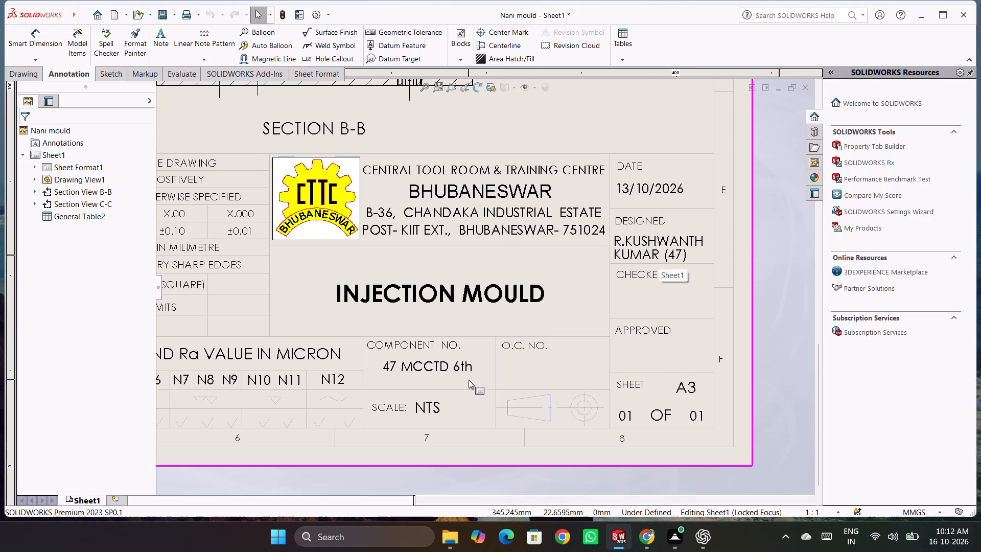
right_click(614, 127)
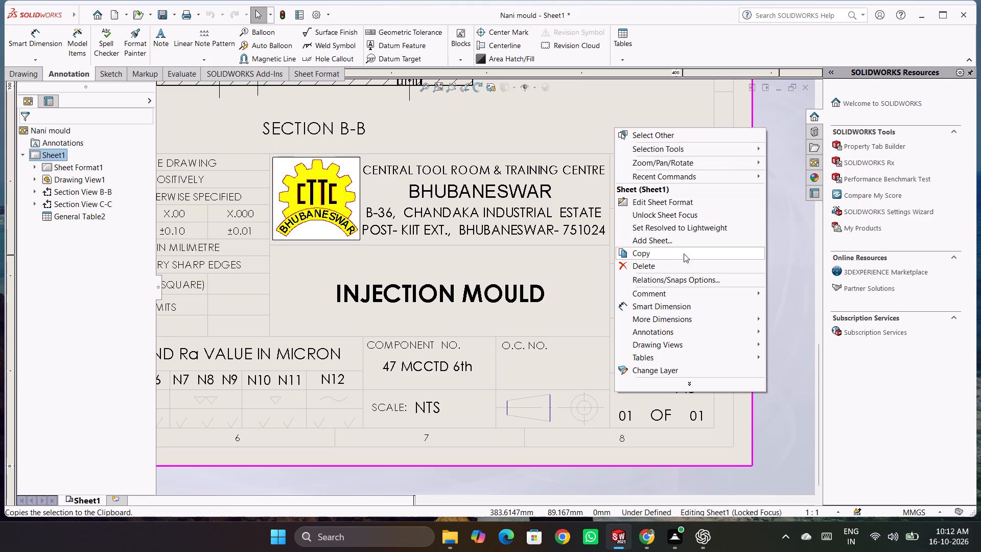
left_click(691, 205)
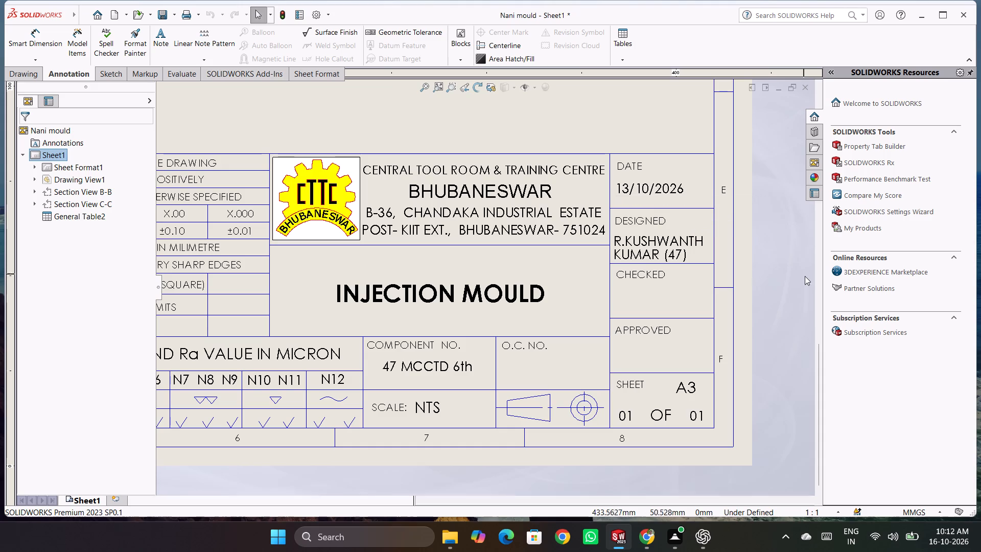
Replace the name in the title block's DESIGNED field with the new designer's name.
scroll(660, 263, "up", 1)
left_click(662, 245)
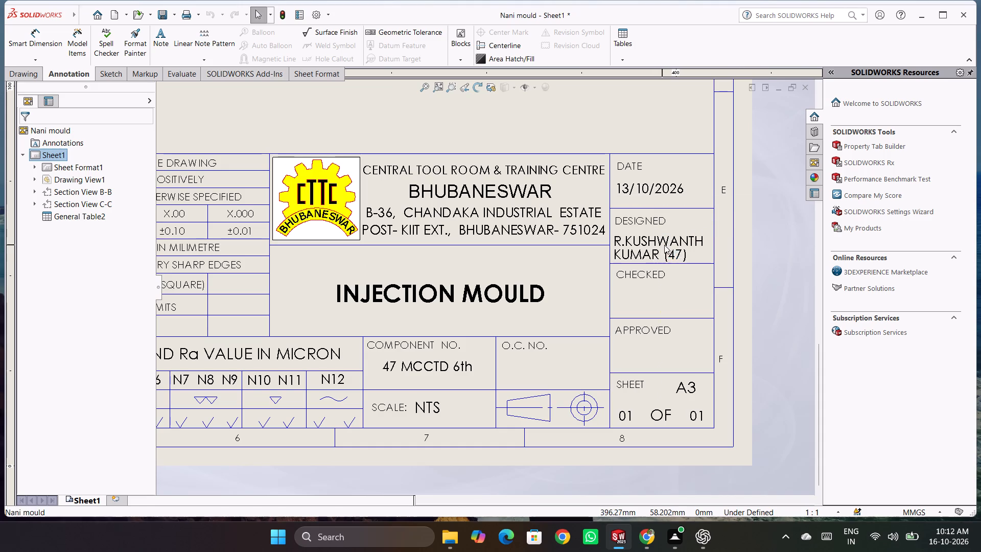
left_click(664, 245)
double_click(665, 245)
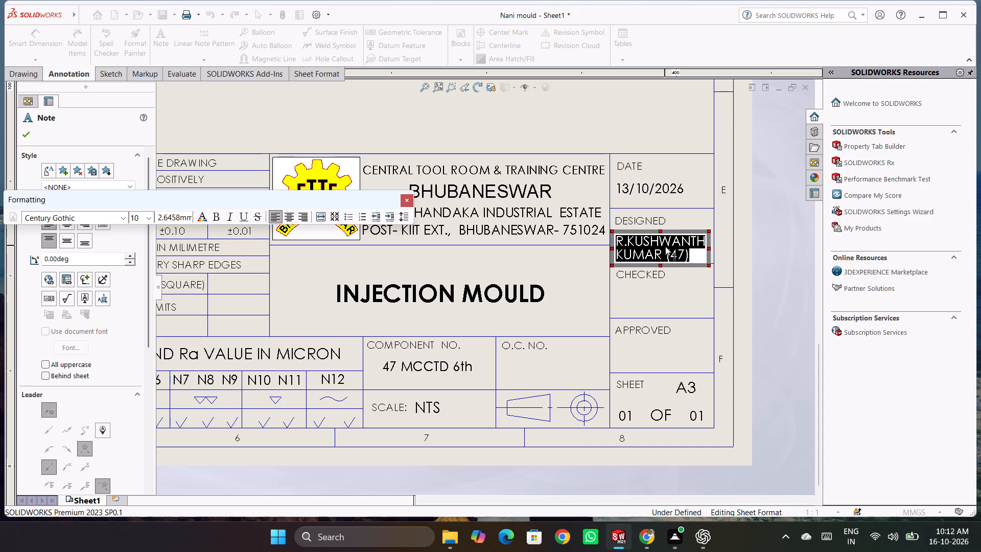
key("BackSpace")
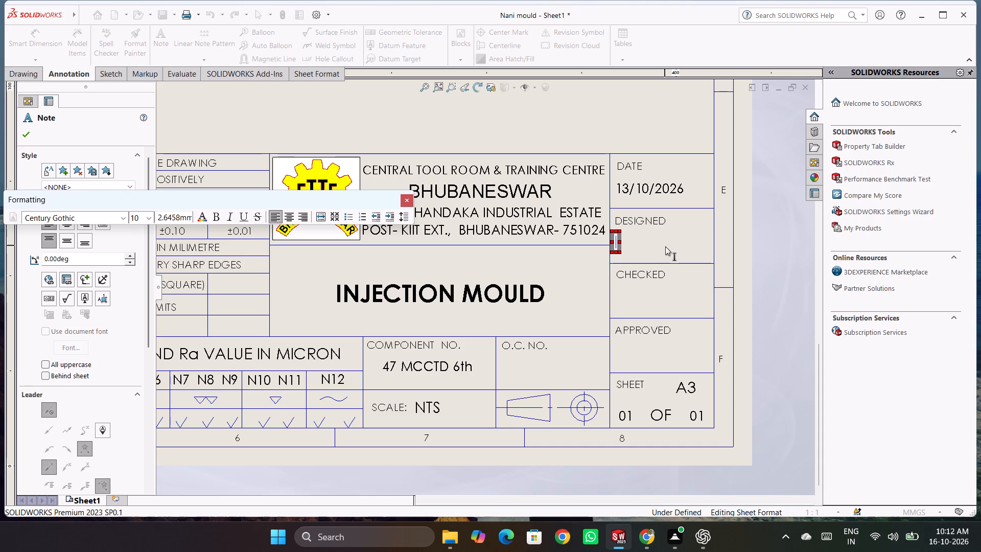
key("shift+p")
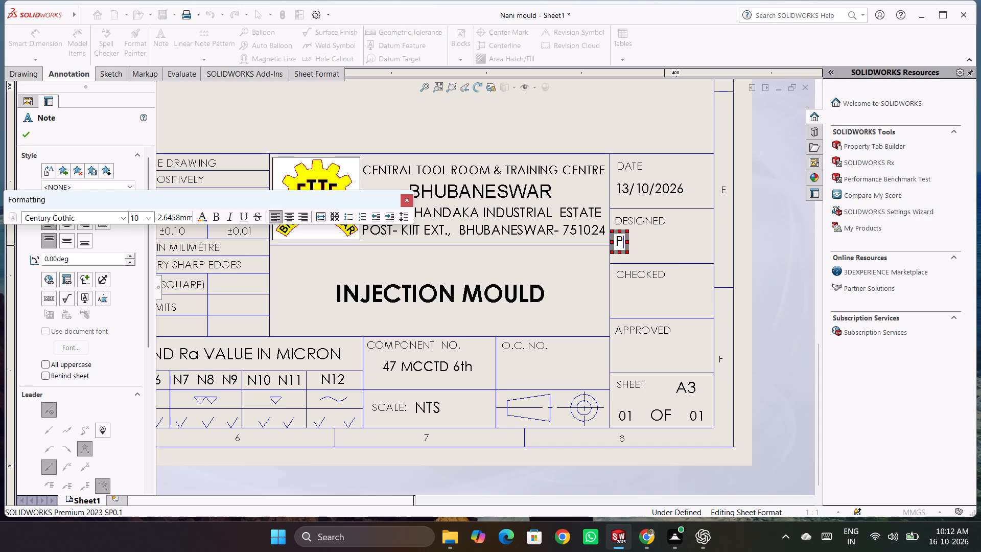
key("period")
key("space")
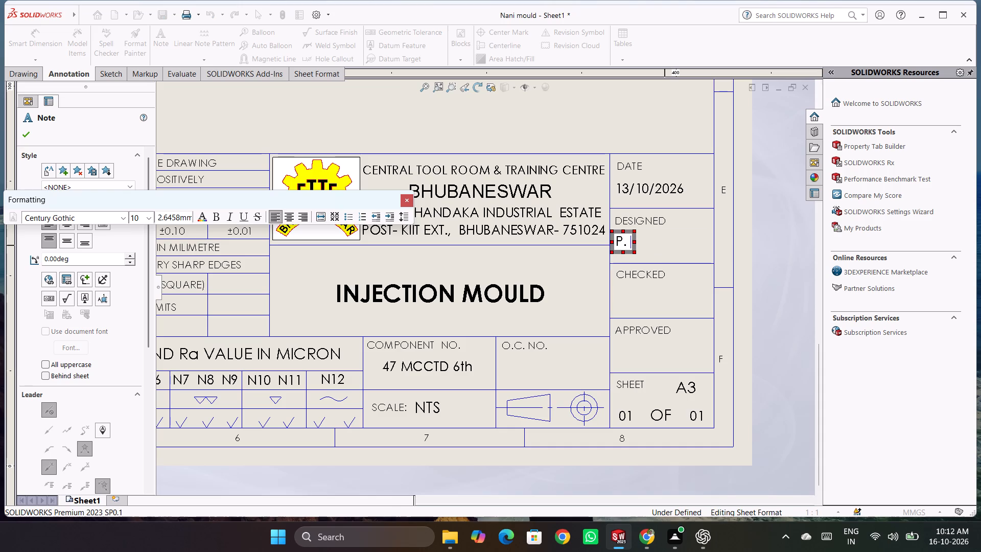
type("BHARATH")
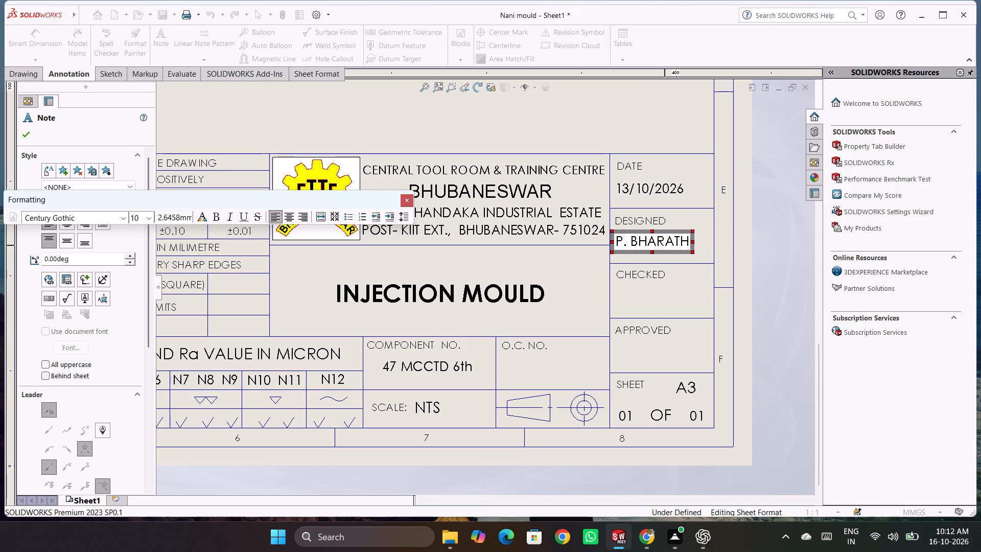
key("Escape")
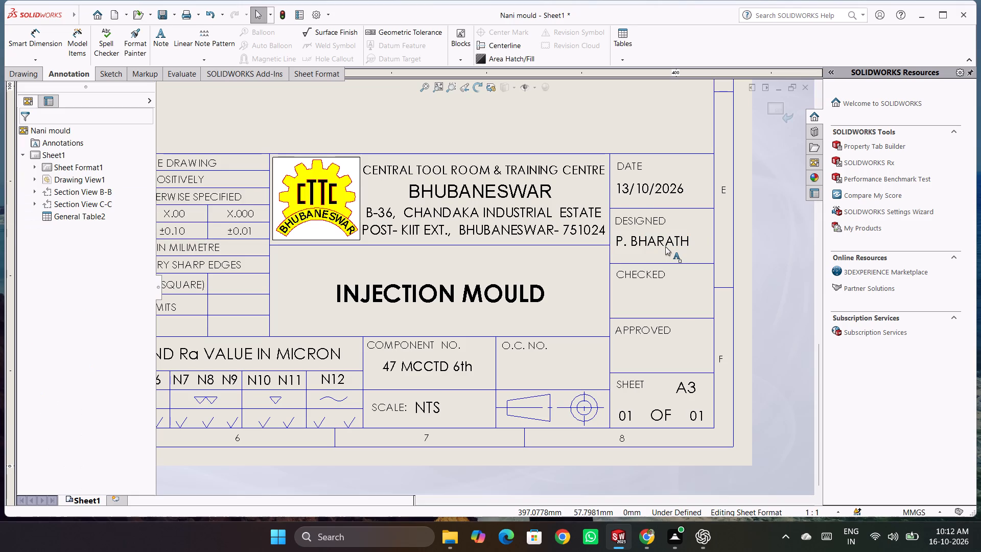
Edit the COMPONENT NO. note in the title block to read MCCTD 6th, with left-aligned text.
left_click_drag(421, 364, 428, 368)
left_click(428, 369)
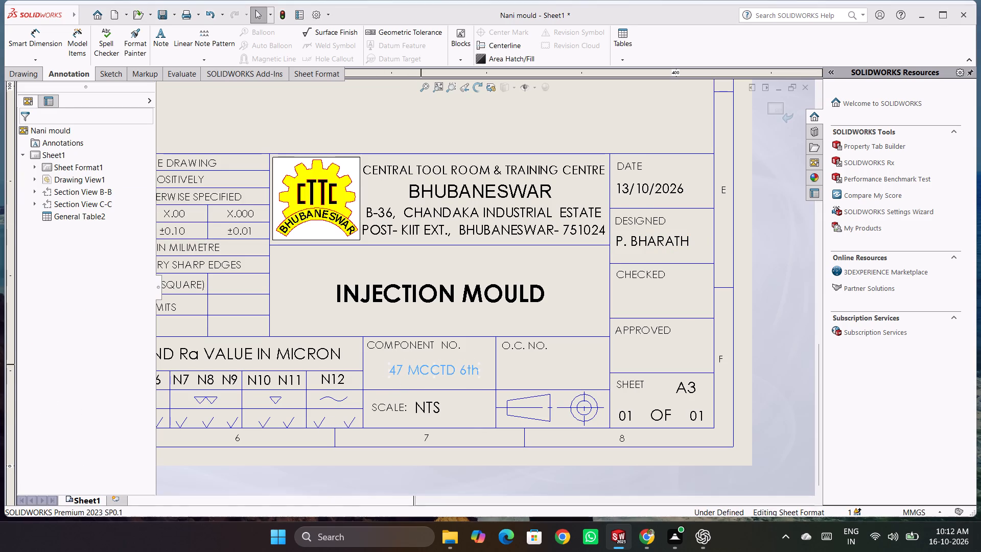
left_click_drag(427, 369, 422, 366)
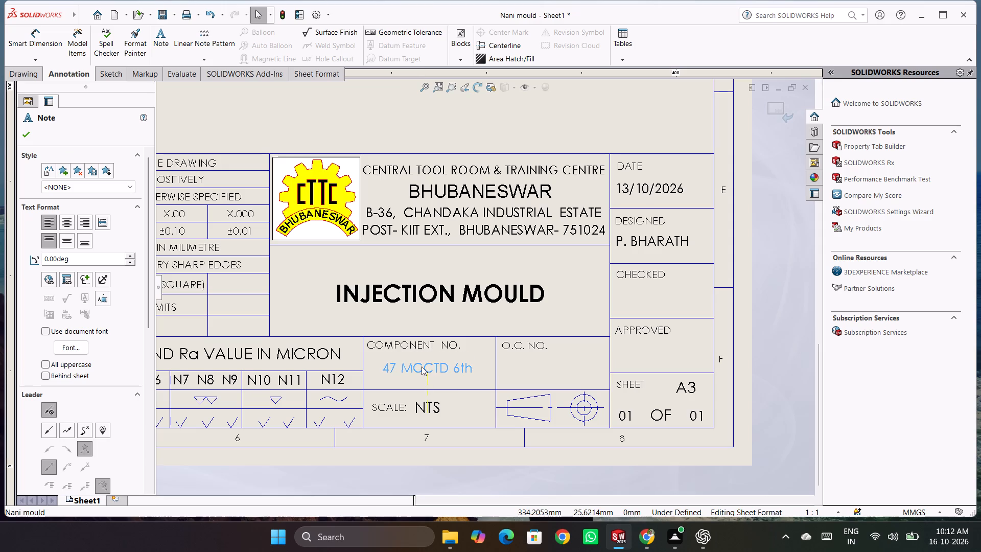
left_click_drag(422, 366, 421, 367)
double_click(426, 367)
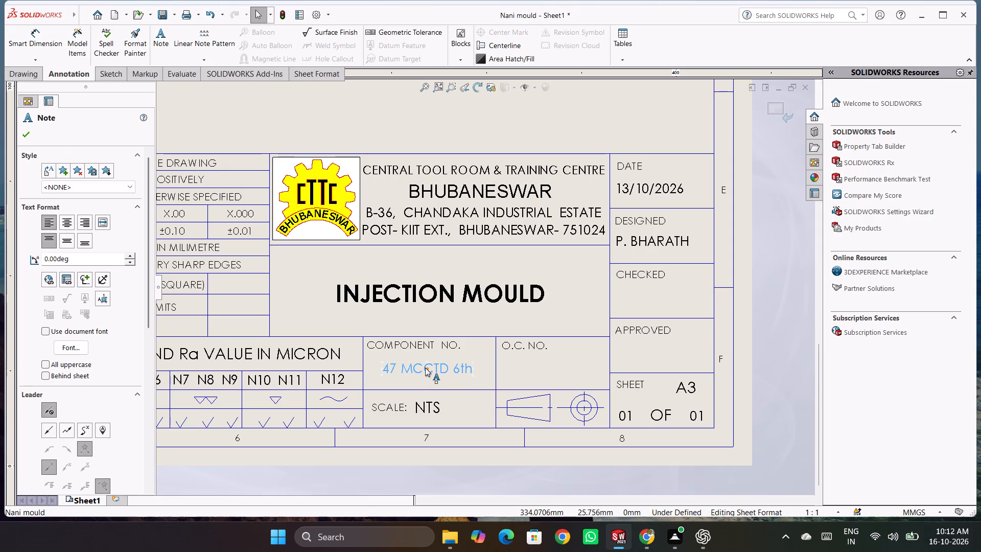
left_click(456, 321)
double_click(435, 370)
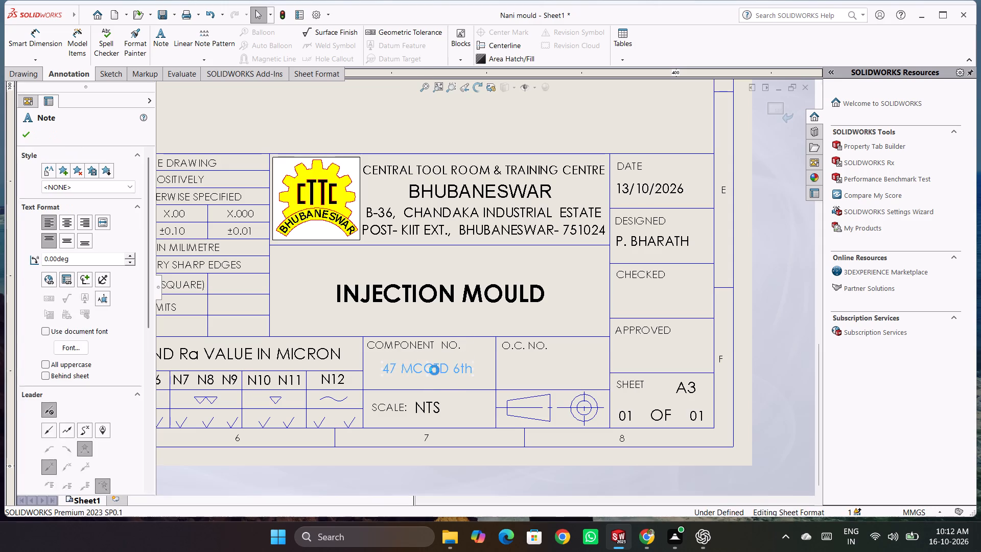
left_click(399, 360)
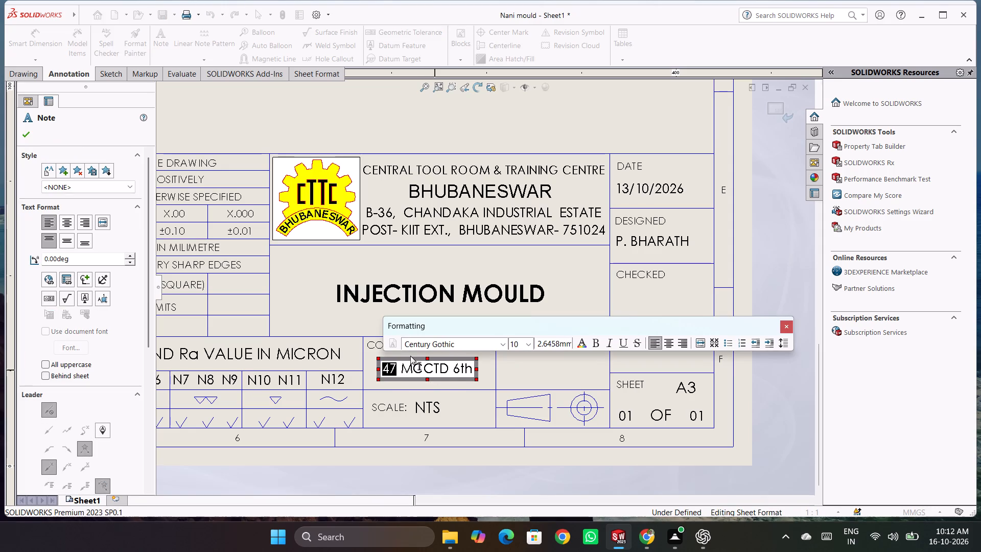
key("BackSpace")
key("Right")
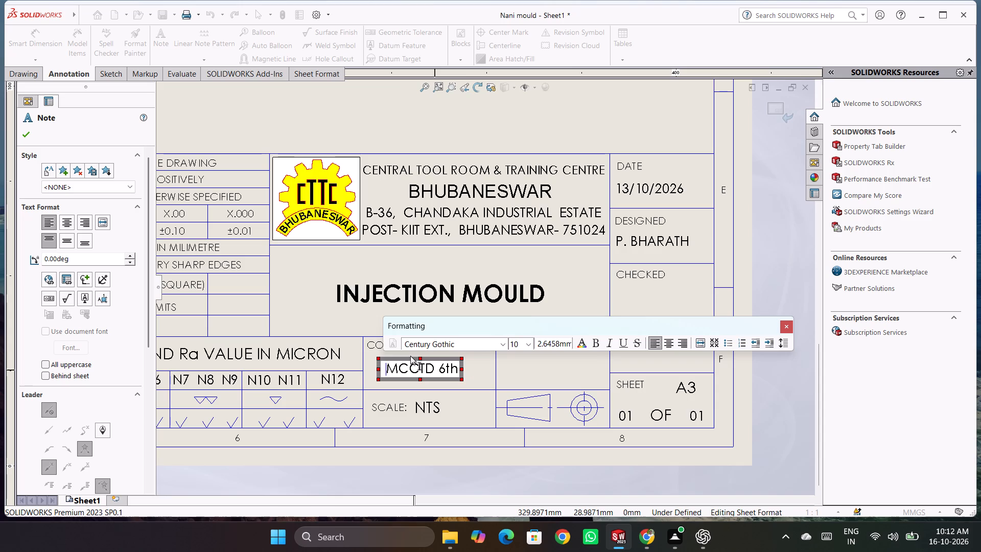
key("BackSpace")
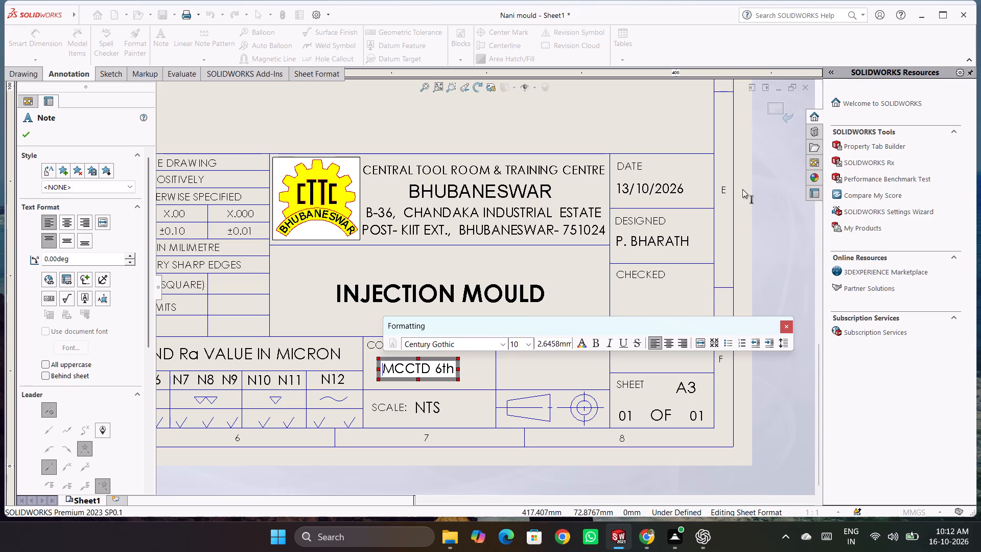
left_click(671, 341)
left_click(671, 341)
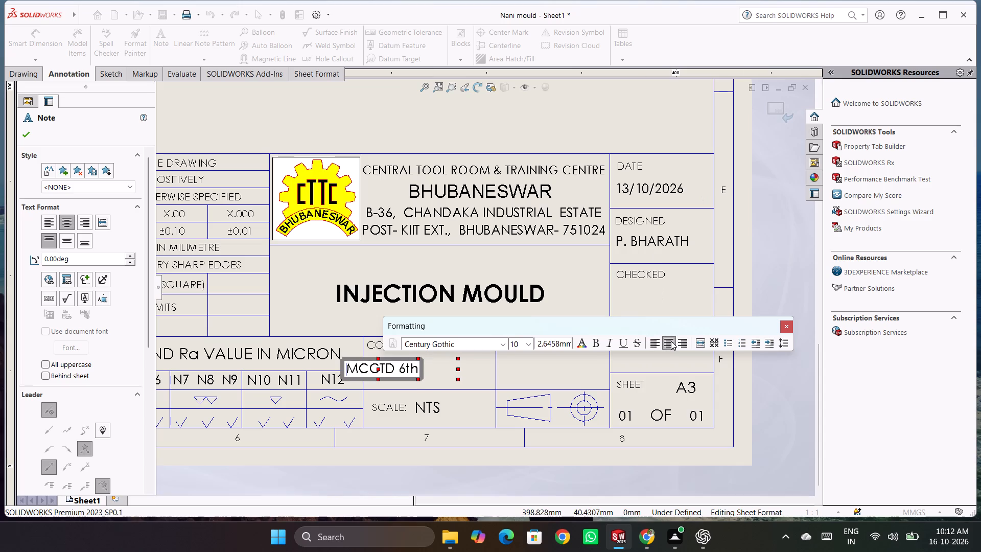
left_click(649, 341)
left_click(777, 249)
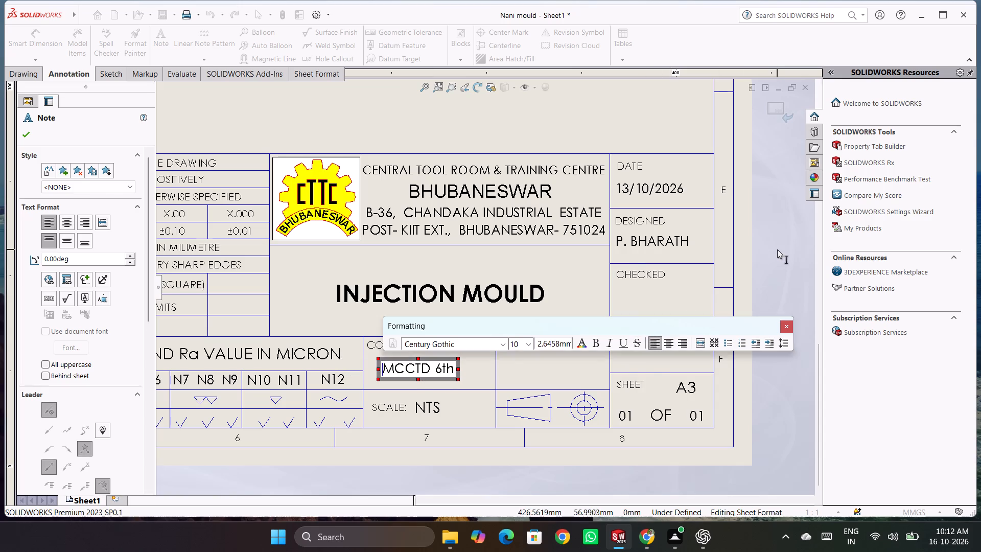
Exit sheet format editing and return to the full drawing sheet.
scroll(634, 290, "up", 2)
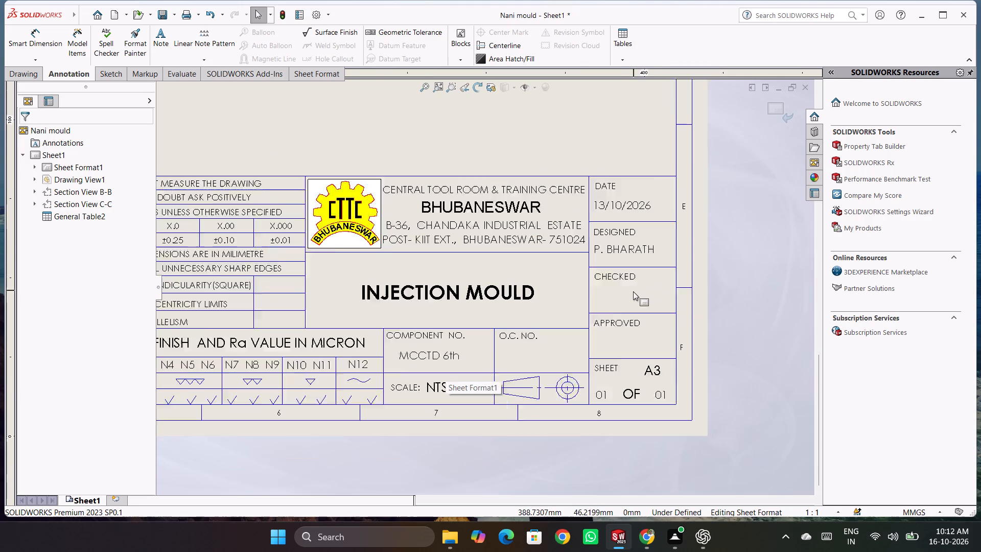
scroll(633, 291, "up", 3)
scroll(523, 274, "up", 4)
scroll(351, 89, "down", 5)
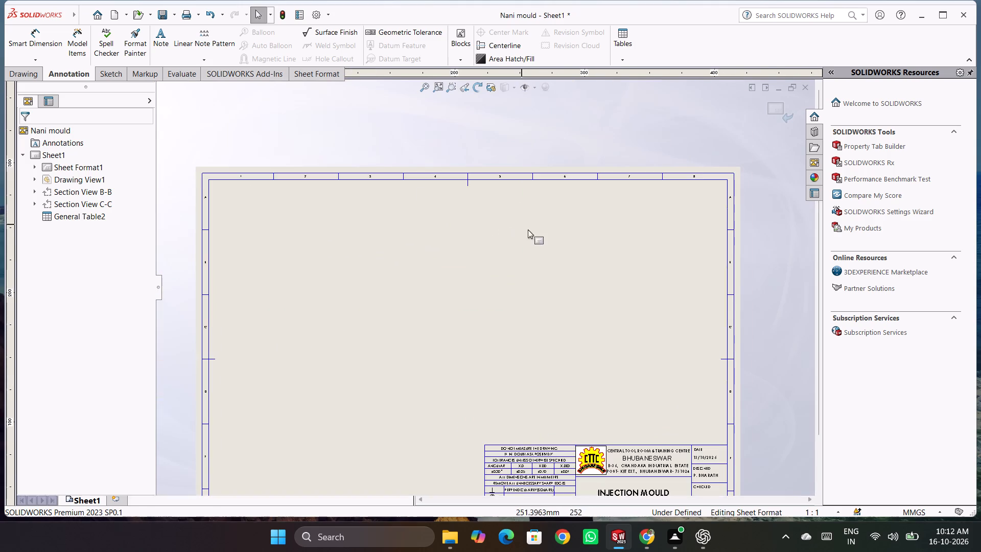
scroll(531, 251, "up", 3)
scroll(508, 401, "down", 4)
scroll(473, 283, "down", 6)
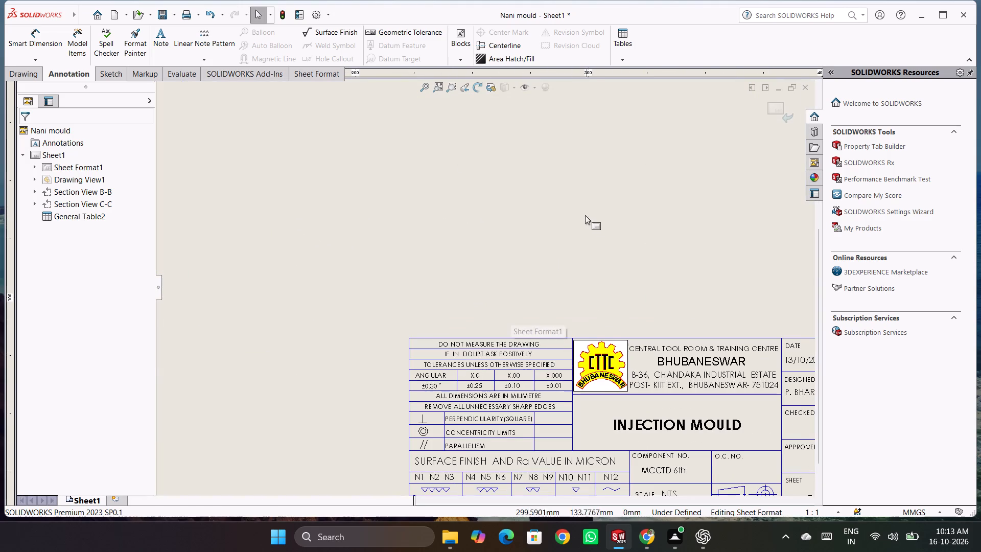
right_click(584, 214)
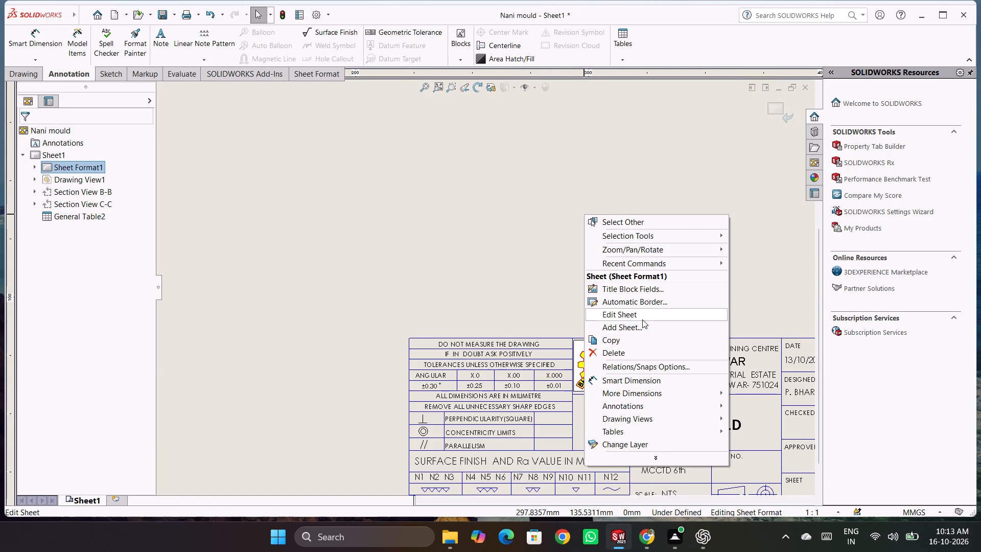
left_click(429, 223)
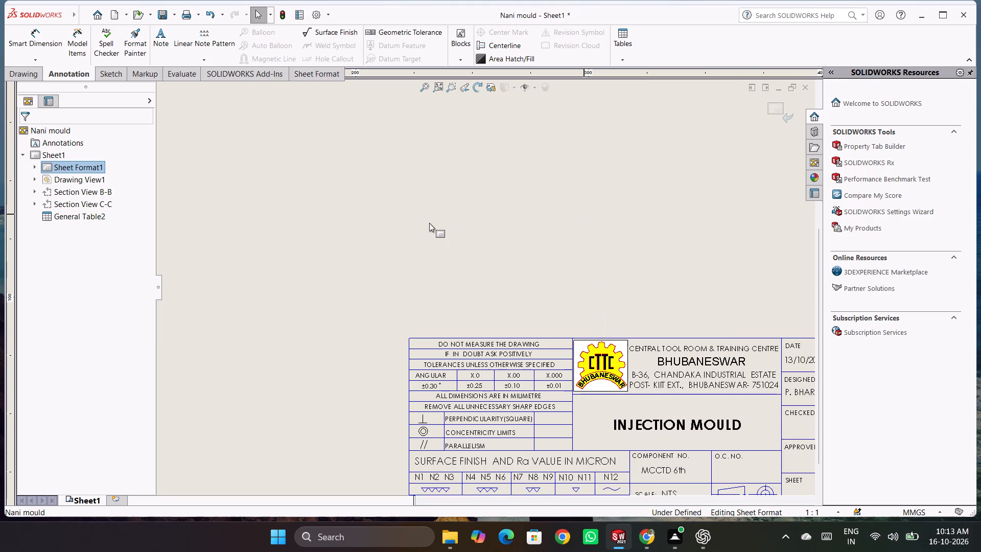
left_click(781, 108)
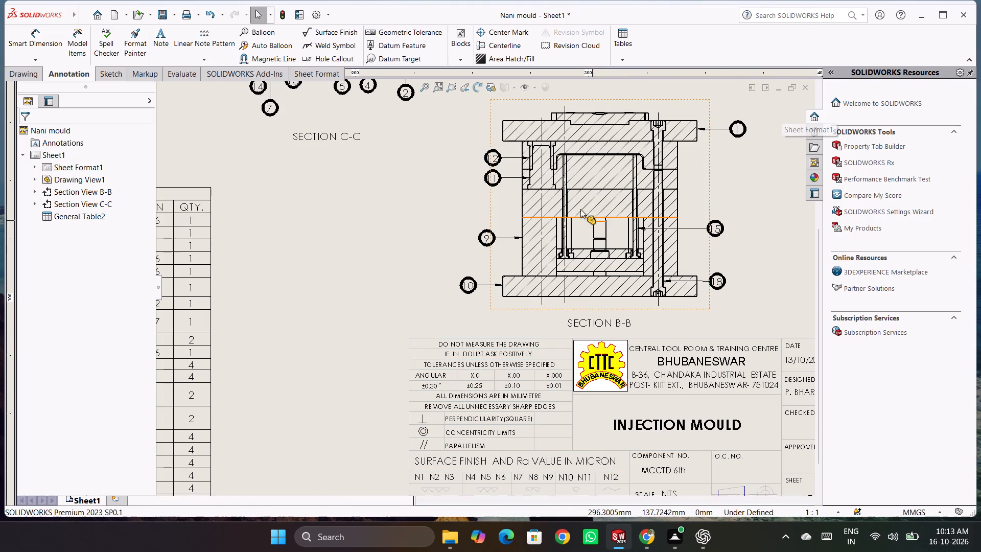
scroll(576, 222, "up", 5)
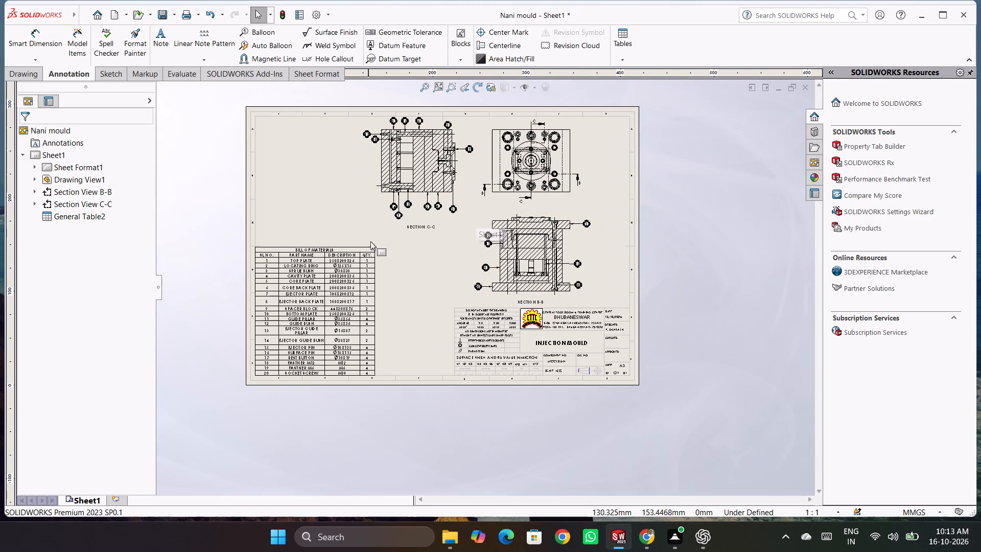
Examine the bill of materials table, the section view balloons and the title block on the full sheet.
scroll(370, 241, "down", 4)
left_click_drag(211, 257, 227, 183)
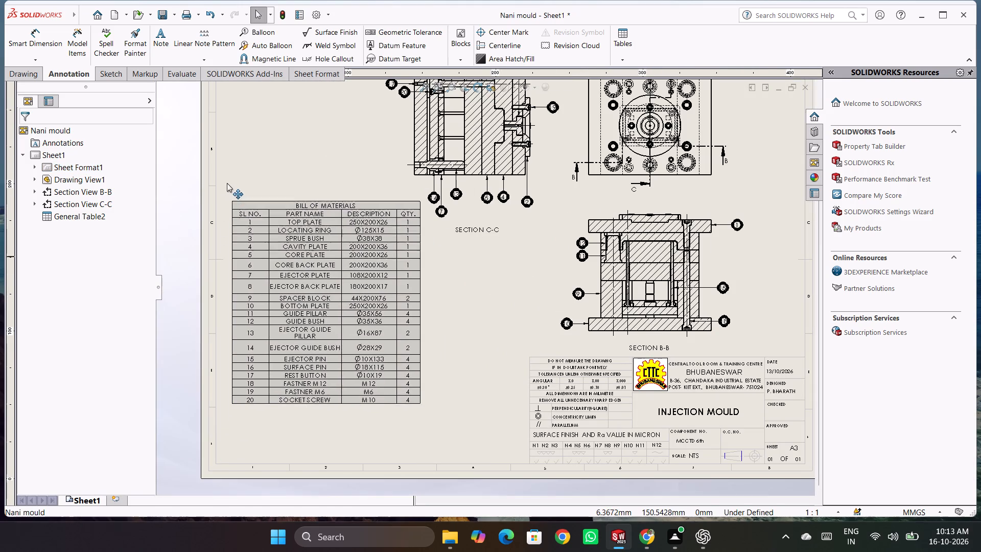
left_click_drag(227, 183, 203, 107)
scroll(475, 286, "up", 4)
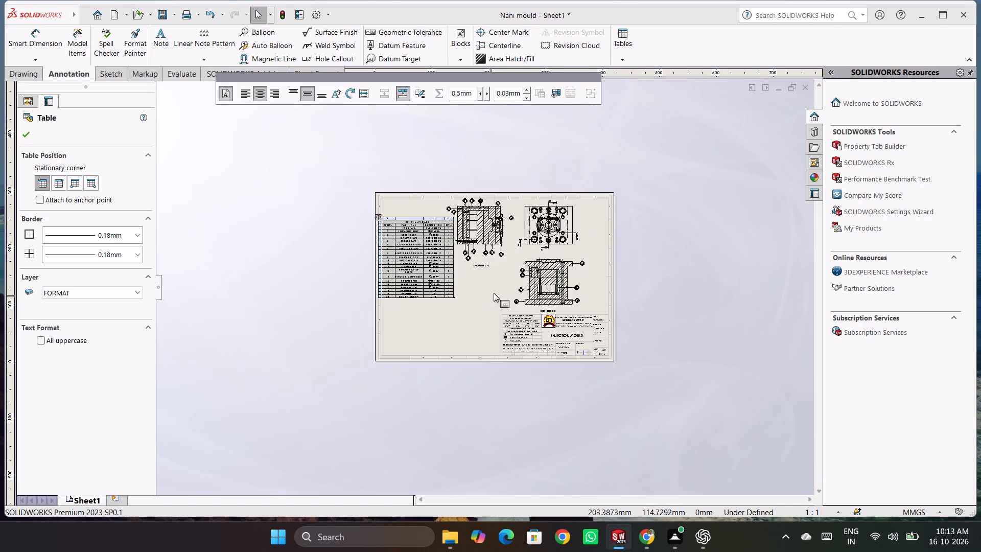
scroll(457, 230, "down", 5)
scroll(519, 265, "down", 2)
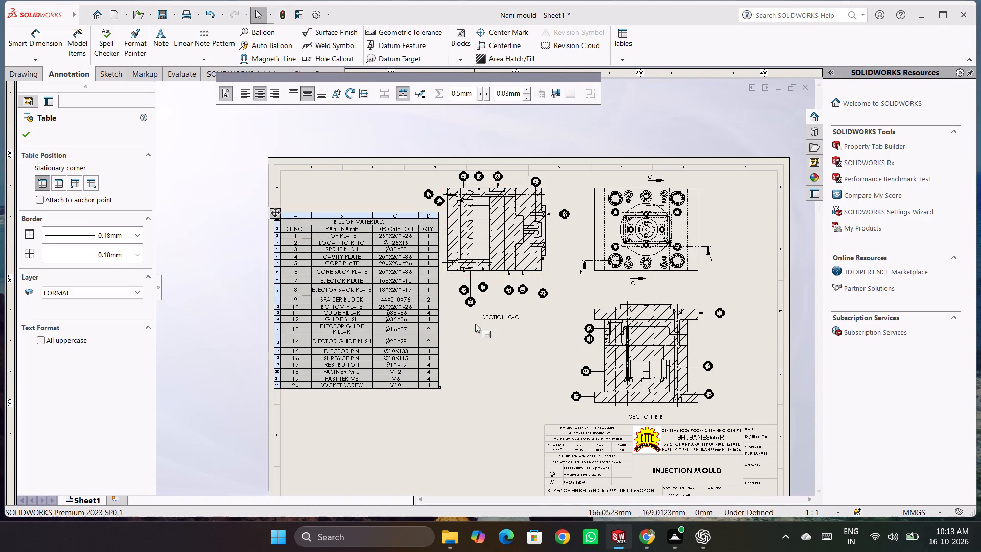
left_click(486, 364)
scroll(493, 284, "down", 3)
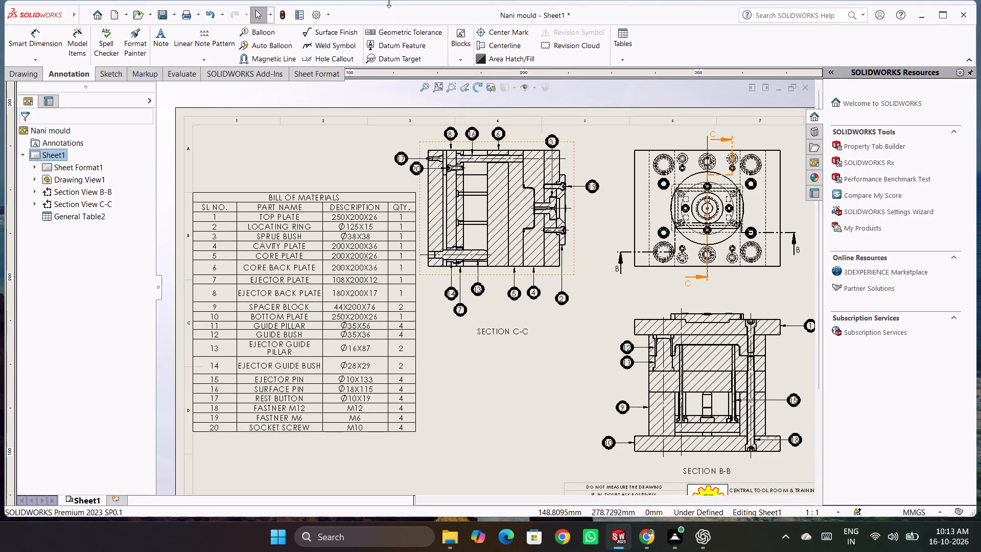
Set the balloon frame line thickness to 0.25mm in the document properties for balloon annotations.
left_click(318, 13)
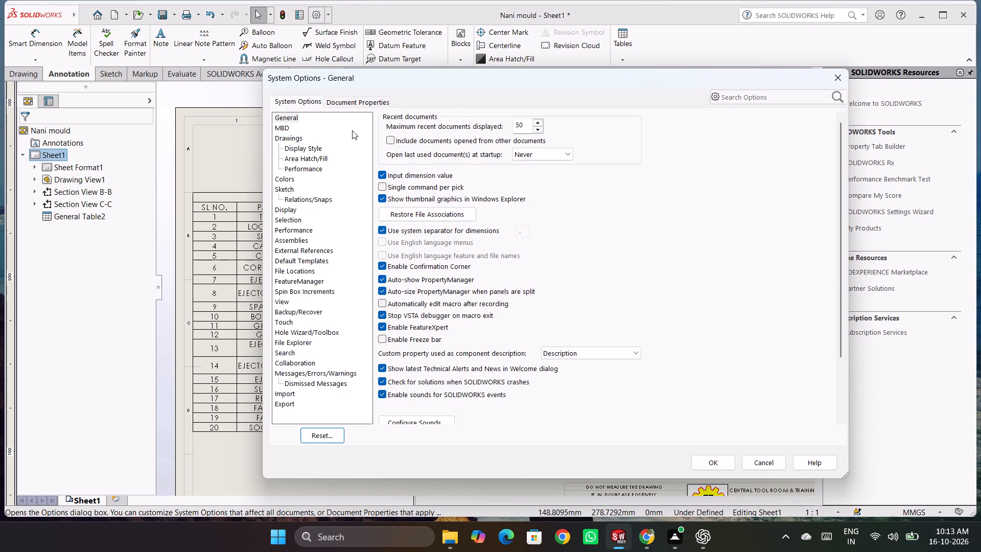
left_click(363, 104)
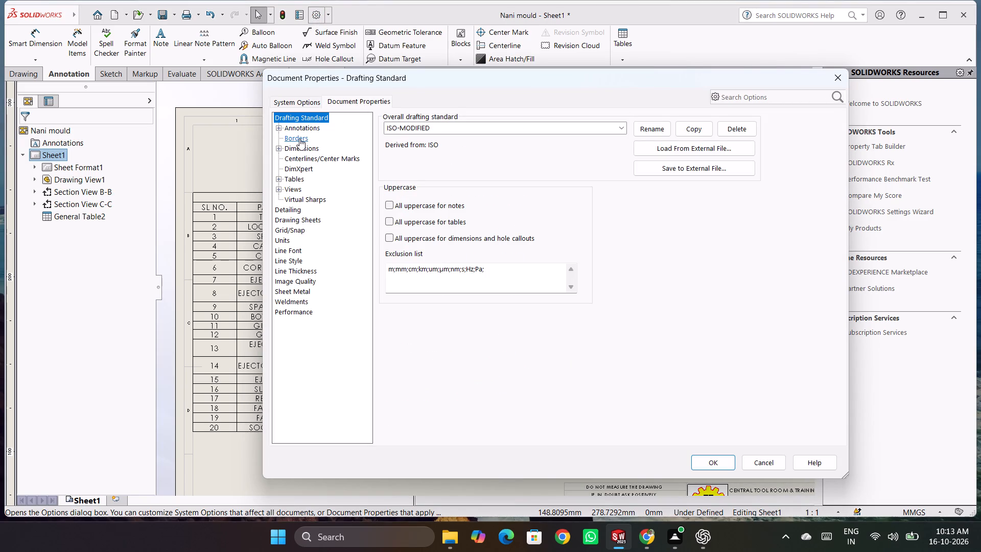
left_click(277, 126)
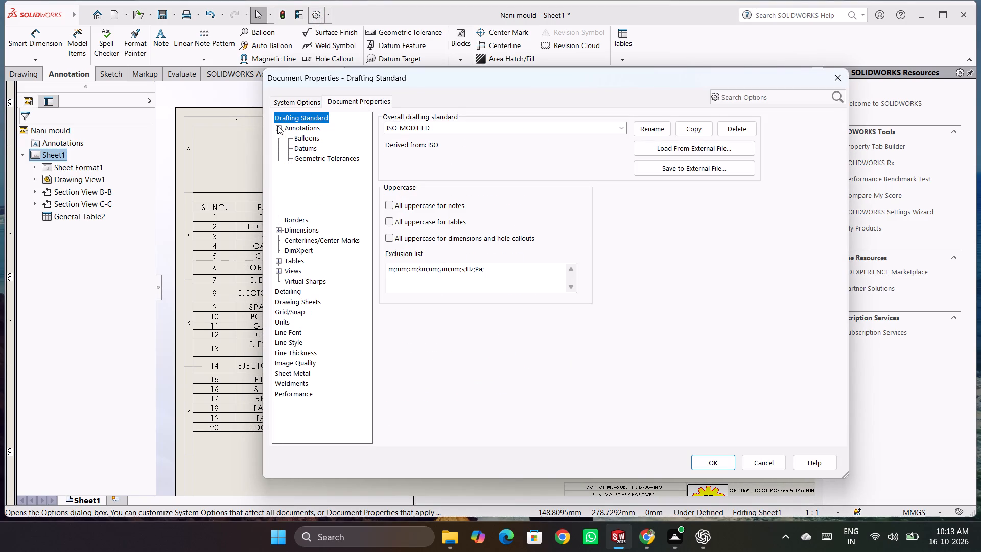
left_click(298, 140)
scroll(644, 288, "down", 1)
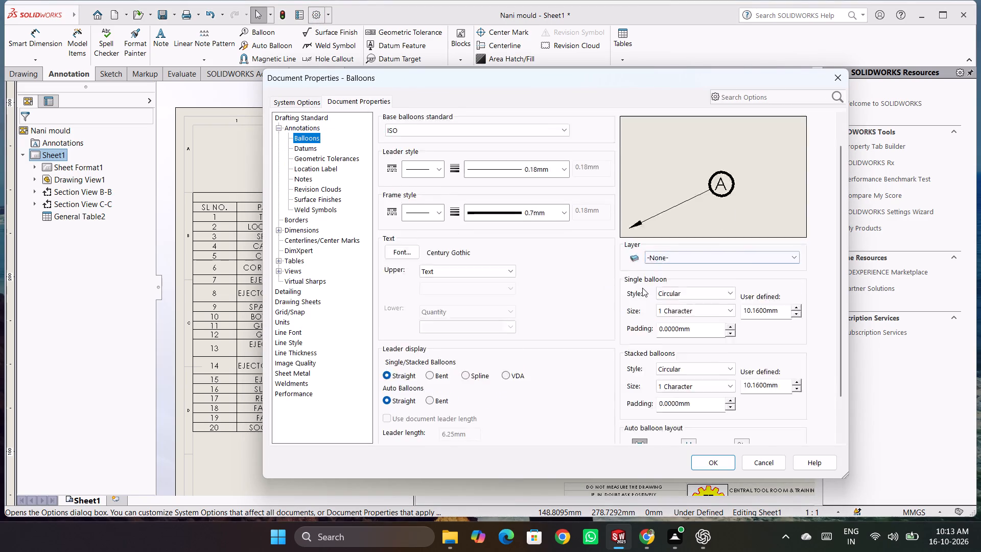
scroll(642, 288, "down", 1)
left_click(554, 178)
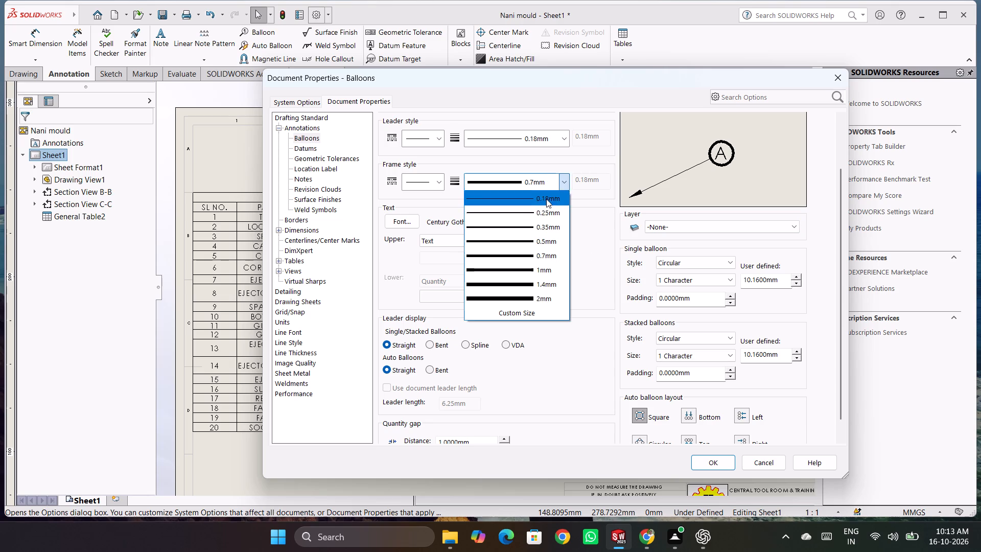
left_click(544, 205)
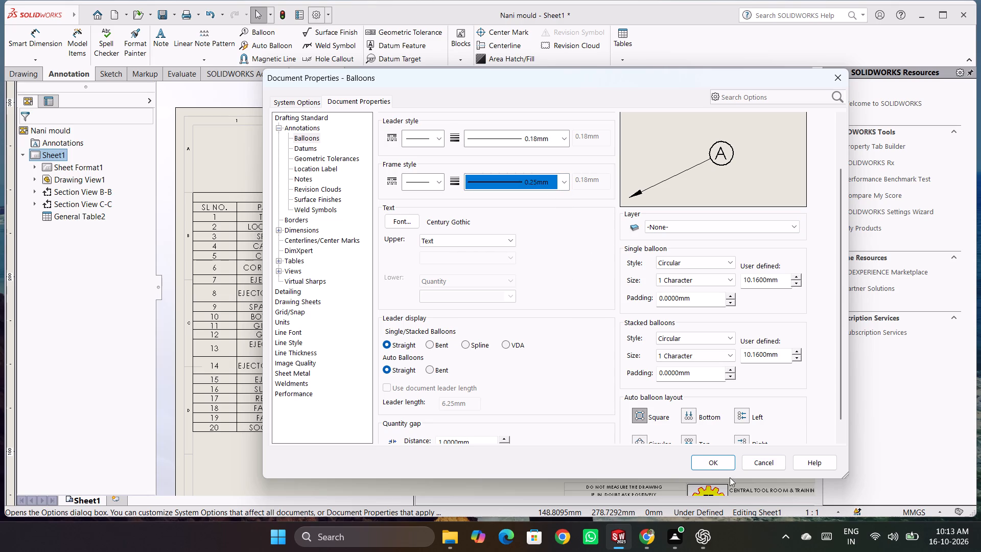
left_click(707, 461)
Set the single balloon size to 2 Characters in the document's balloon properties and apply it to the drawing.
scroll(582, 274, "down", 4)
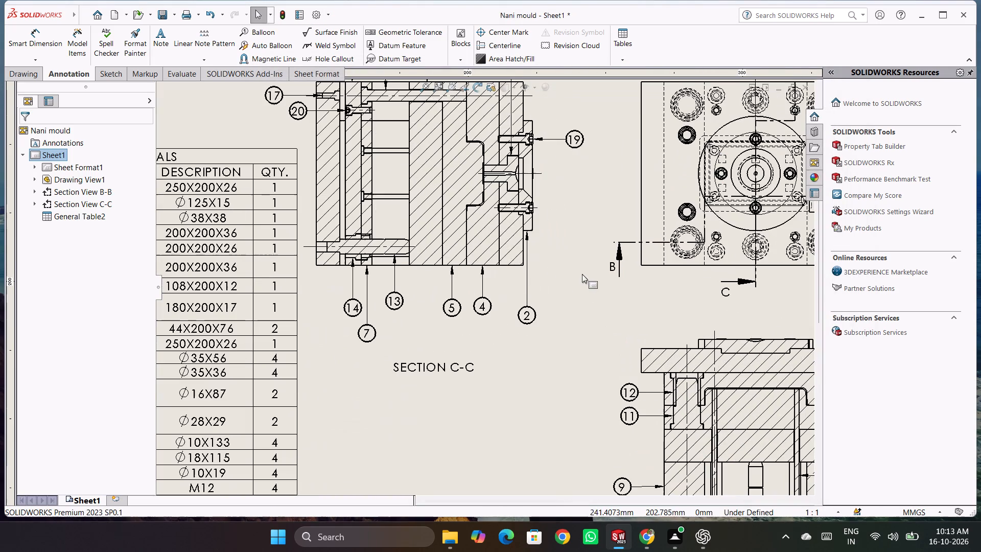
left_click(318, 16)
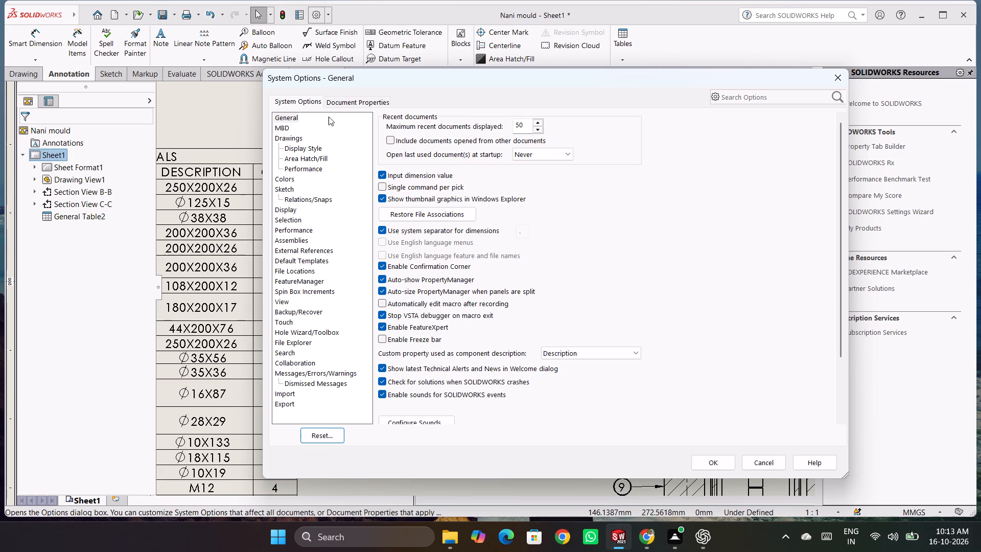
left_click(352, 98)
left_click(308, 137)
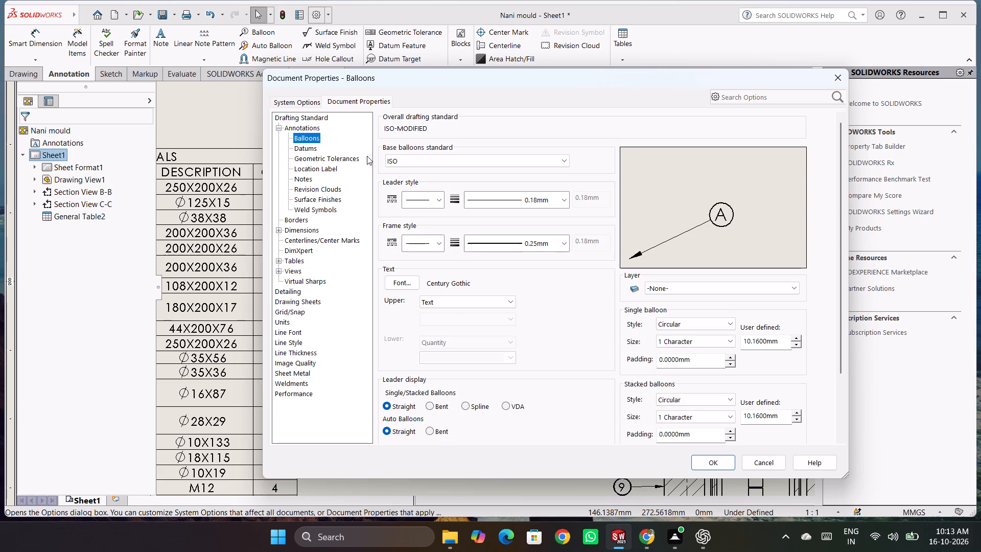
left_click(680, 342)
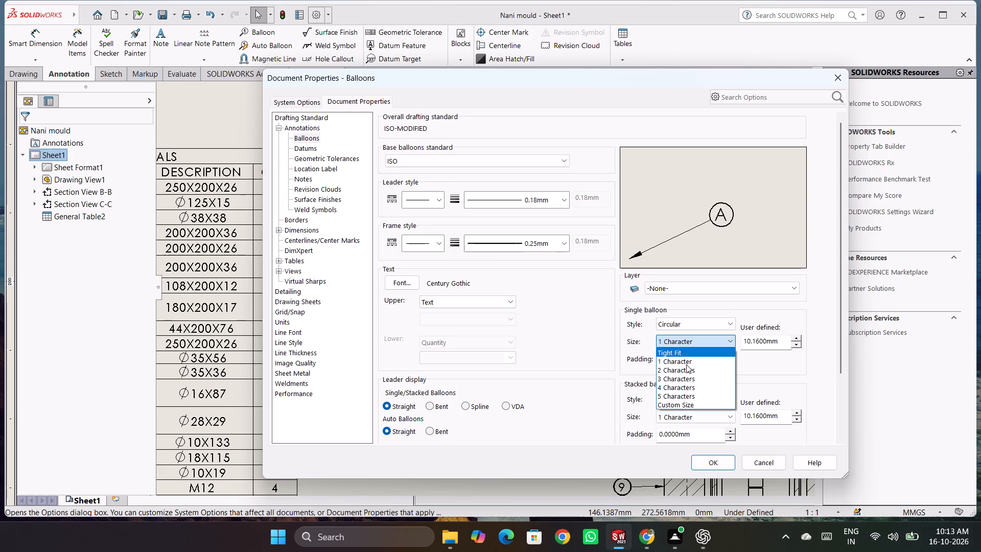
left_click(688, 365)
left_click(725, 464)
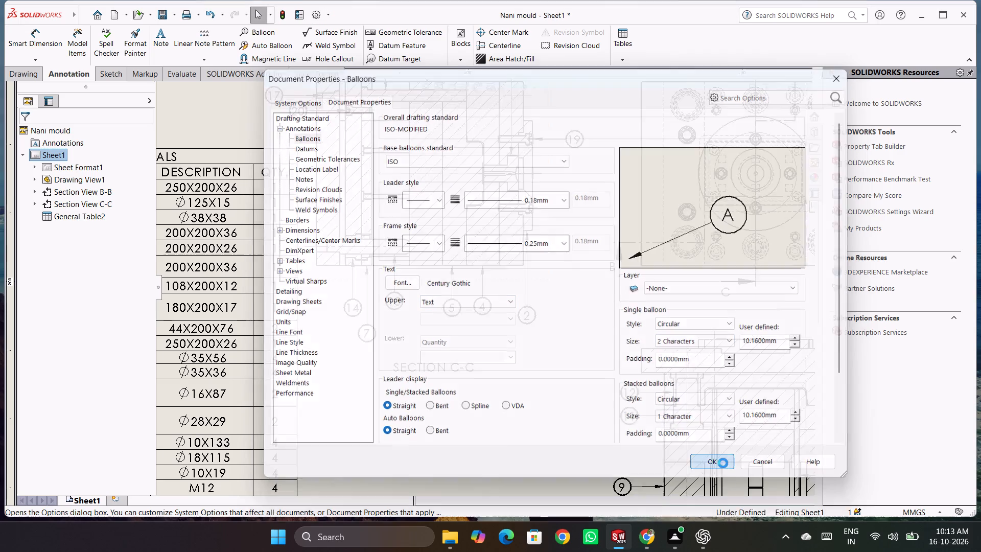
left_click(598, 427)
Set the stacked balloon size to 2 Characters in the document's balloon properties and apply it to the drawing.
scroll(595, 423, "up", 3)
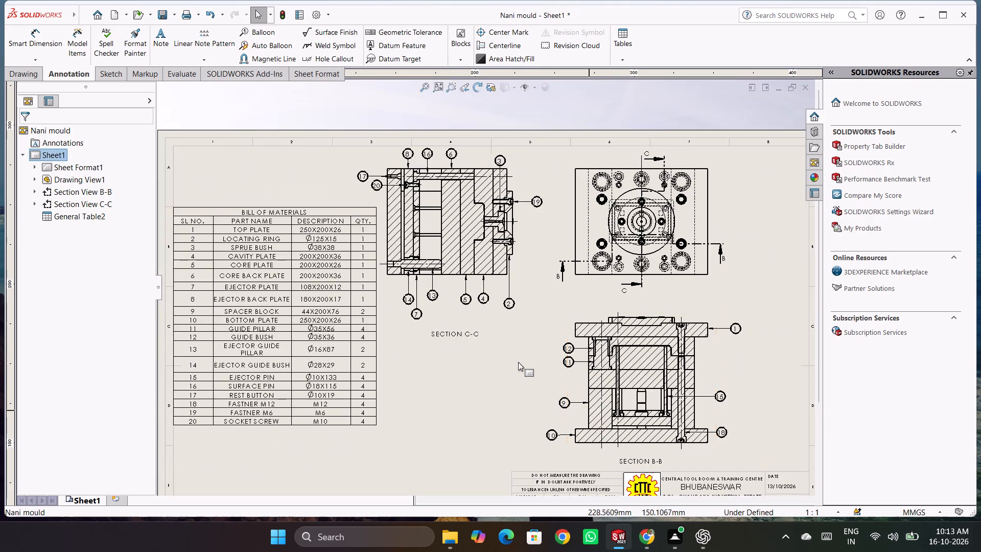
scroll(515, 360, "down", 4)
scroll(418, 267, "down", 2)
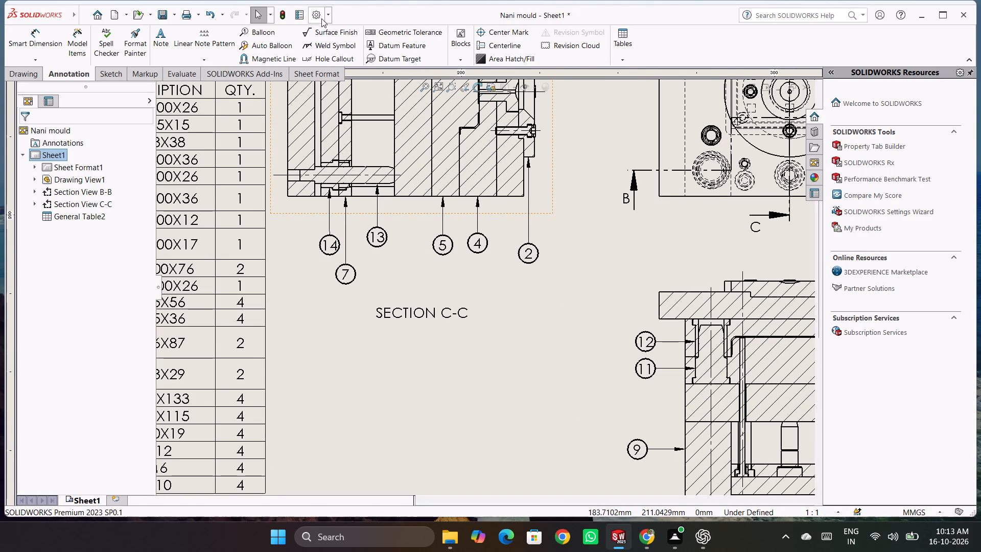
left_click(318, 17)
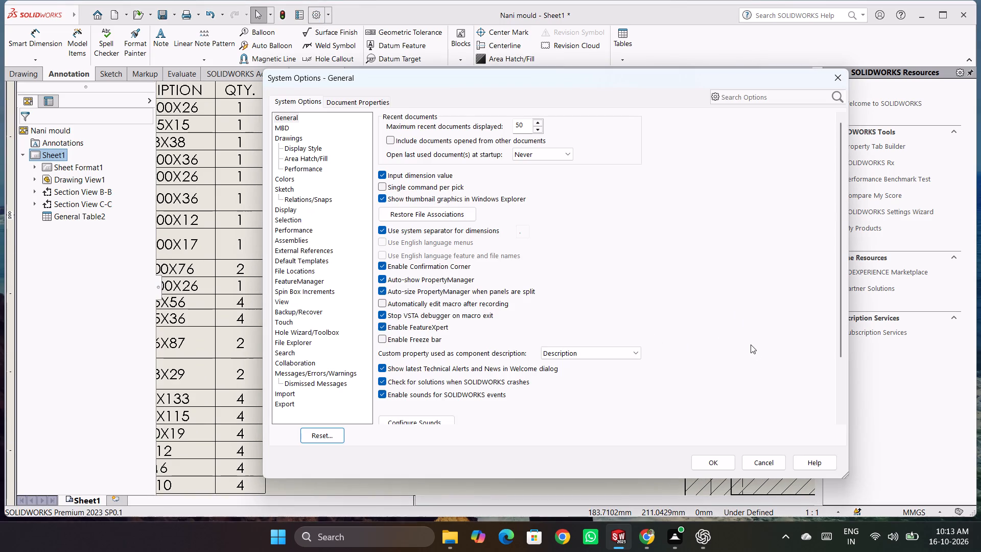
left_click(346, 108)
left_click(348, 102)
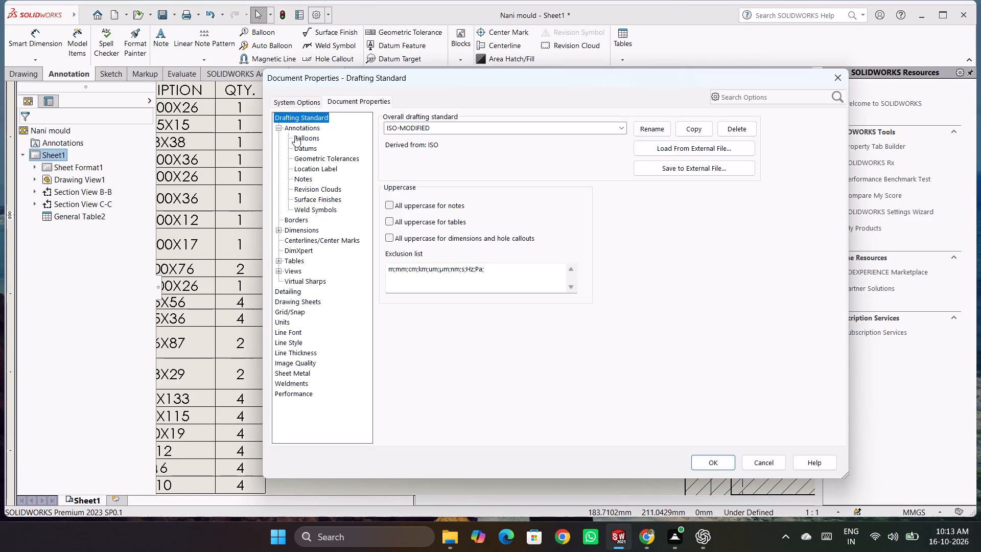
left_click(300, 135)
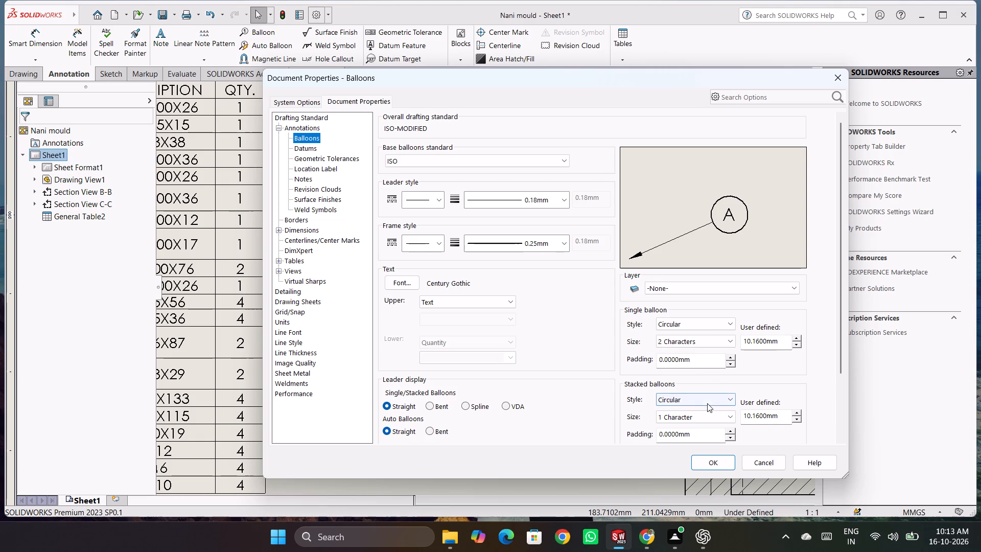
left_click(714, 416)
left_click(710, 449)
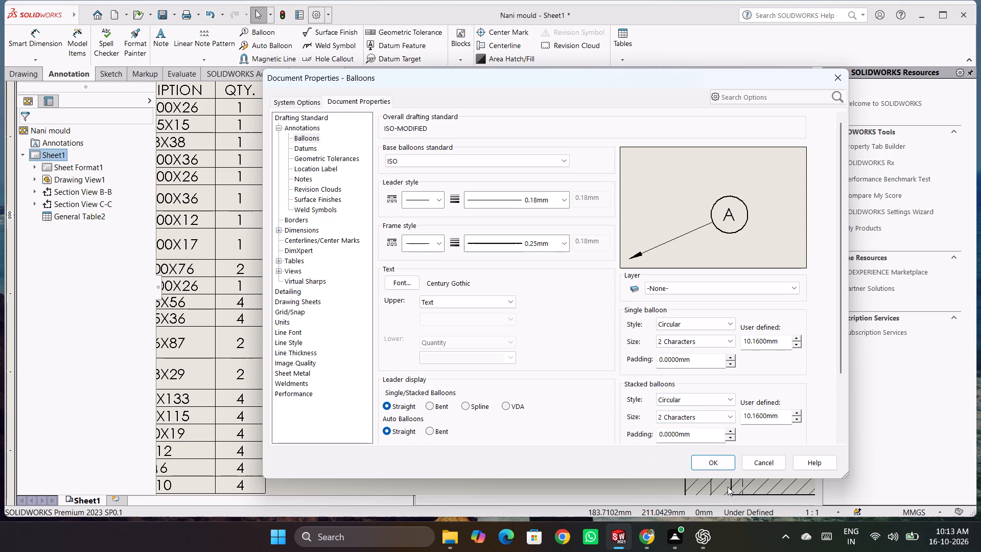
left_click(717, 465)
left_click(523, 338)
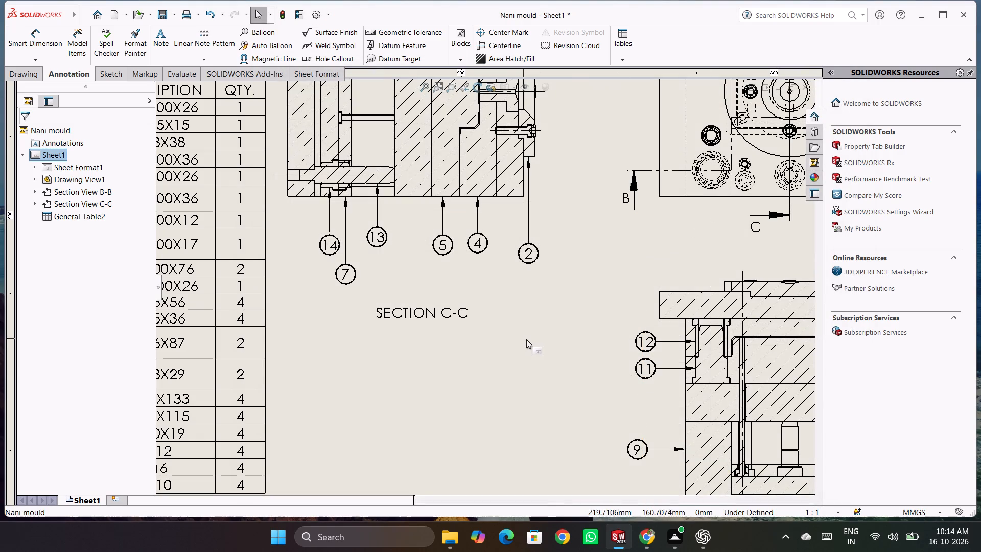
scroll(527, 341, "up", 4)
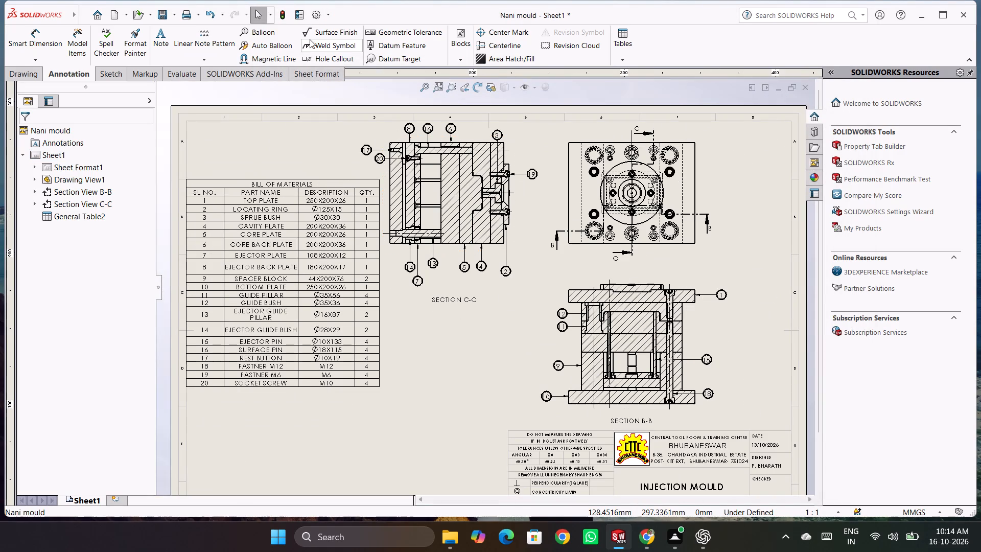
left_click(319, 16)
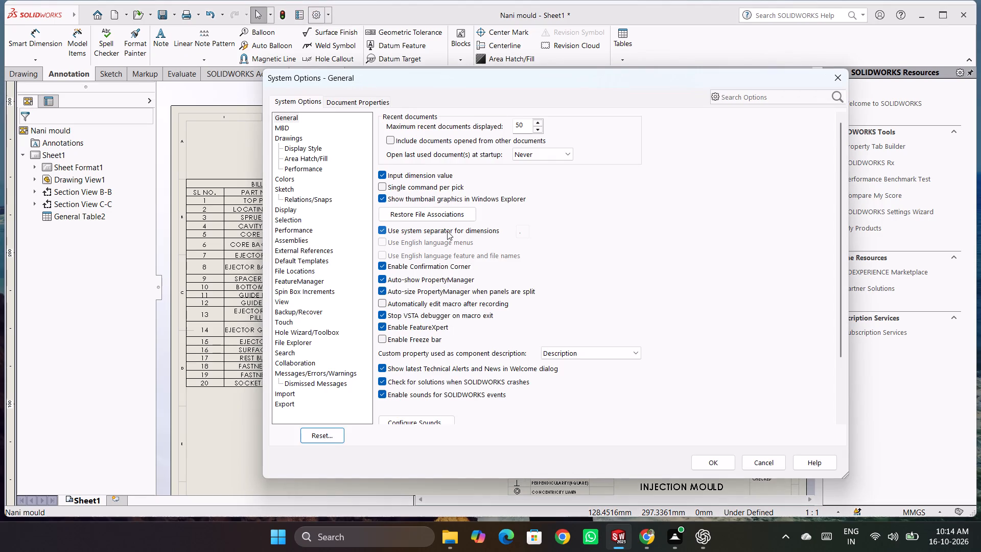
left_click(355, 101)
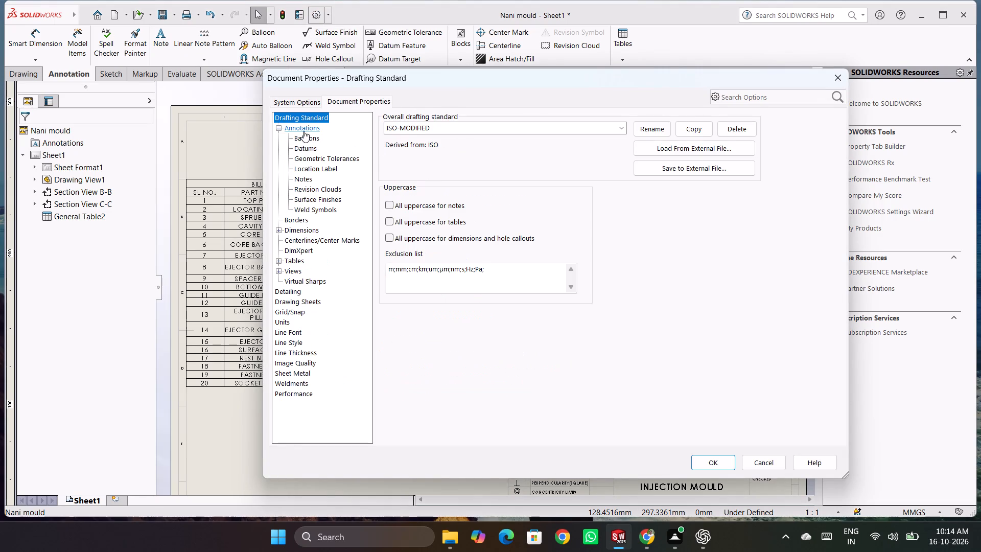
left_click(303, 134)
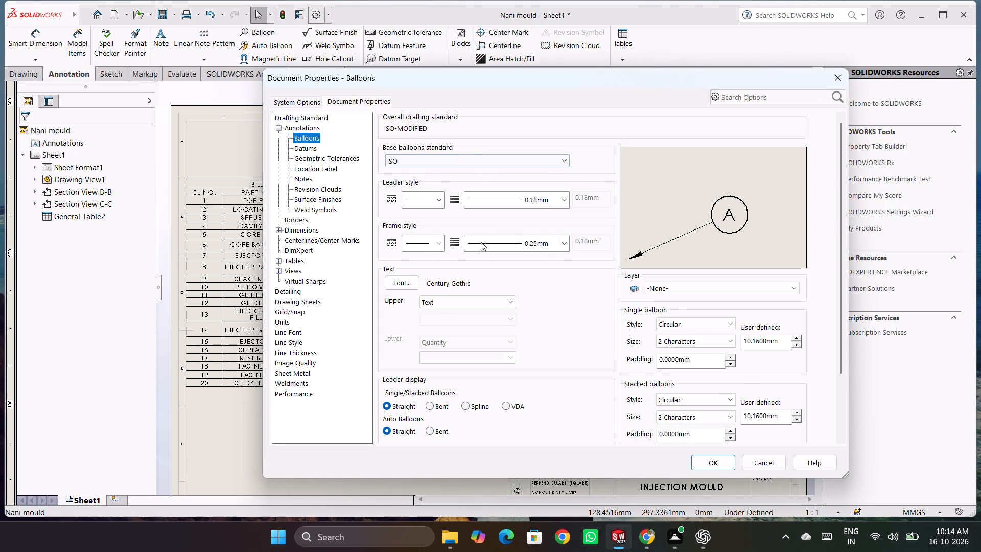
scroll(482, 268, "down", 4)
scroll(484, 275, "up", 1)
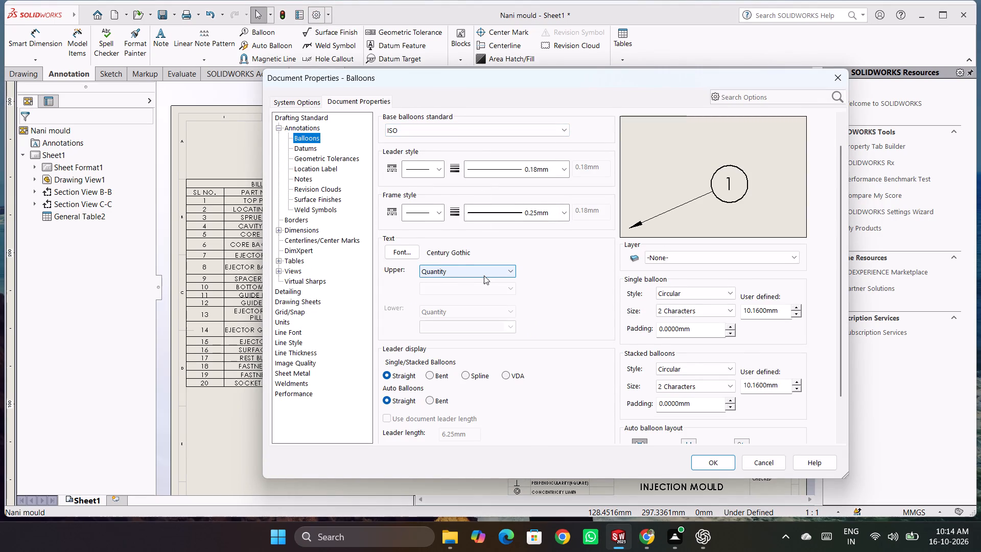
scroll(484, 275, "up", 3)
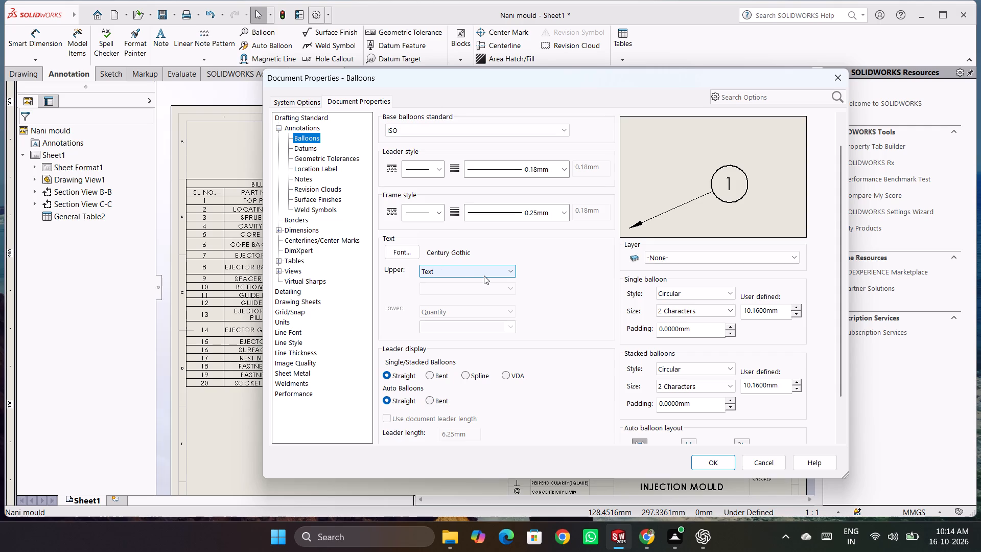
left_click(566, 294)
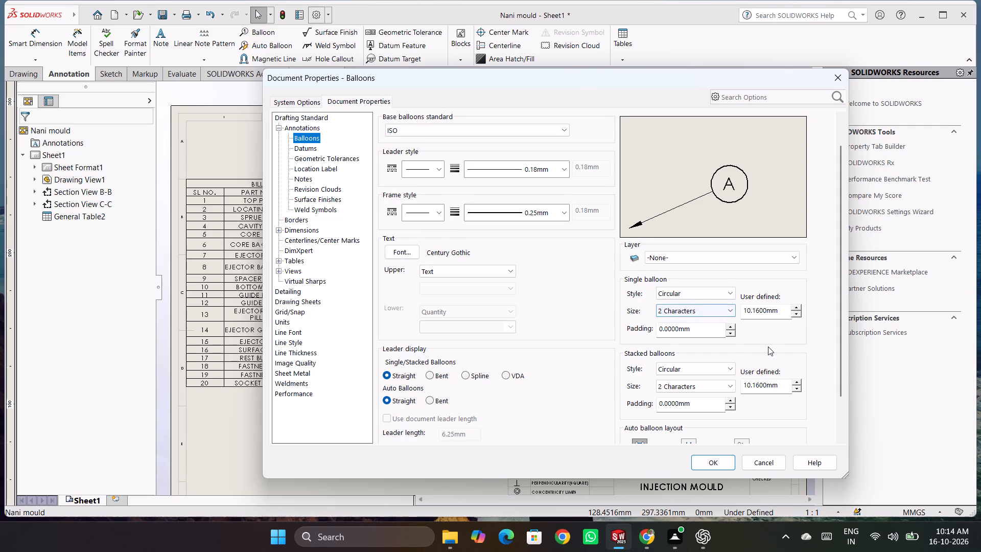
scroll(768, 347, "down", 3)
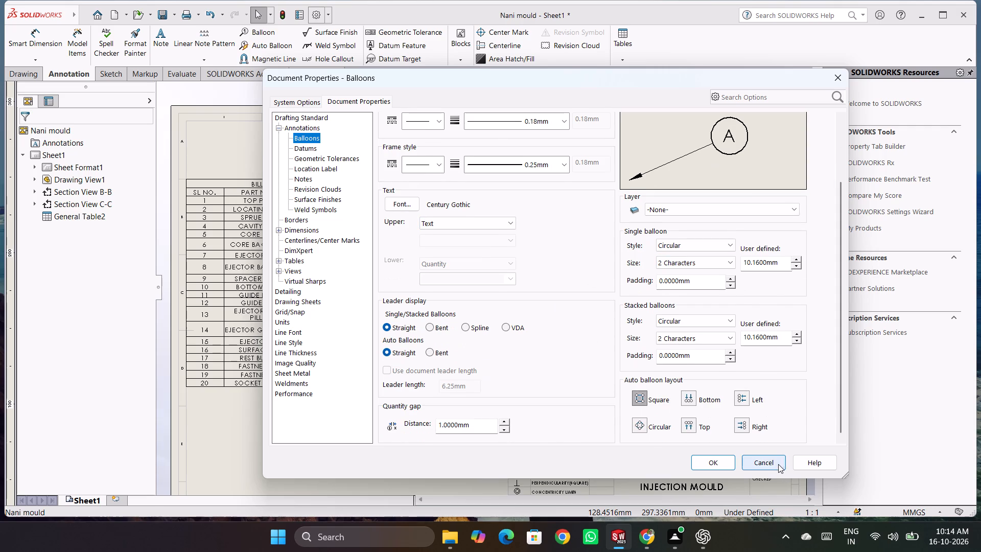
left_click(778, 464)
Set both the single and stacked balloon sizes to 3 Characters in the document's balloon properties and apply them.
left_click(317, 16)
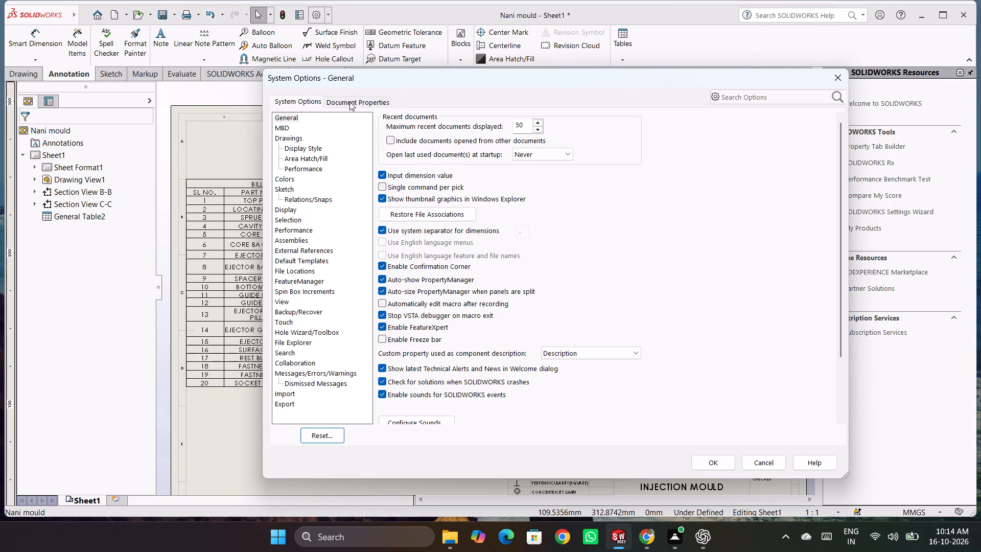
left_click(349, 102)
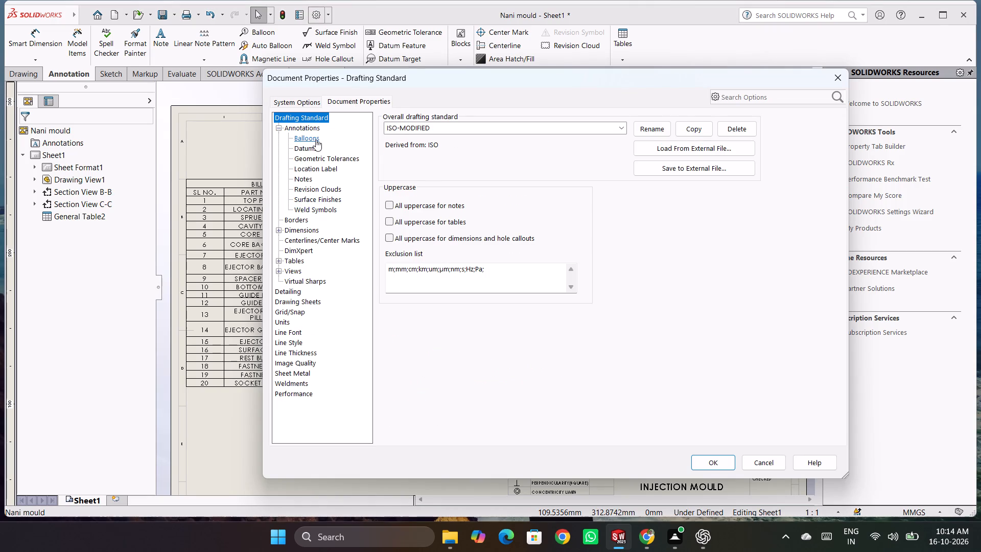
left_click(316, 140)
scroll(570, 314, "down", 5)
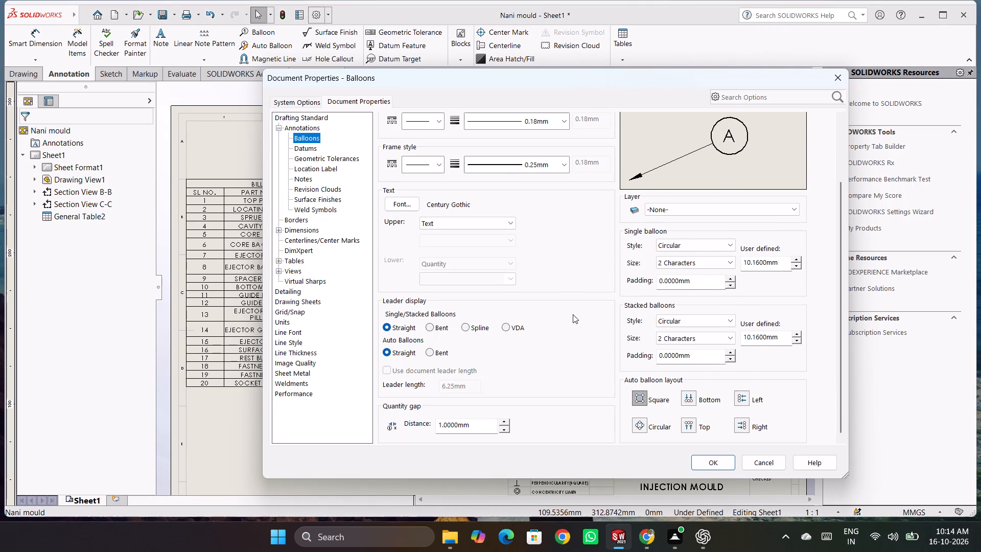
left_click(704, 262)
left_click(702, 295)
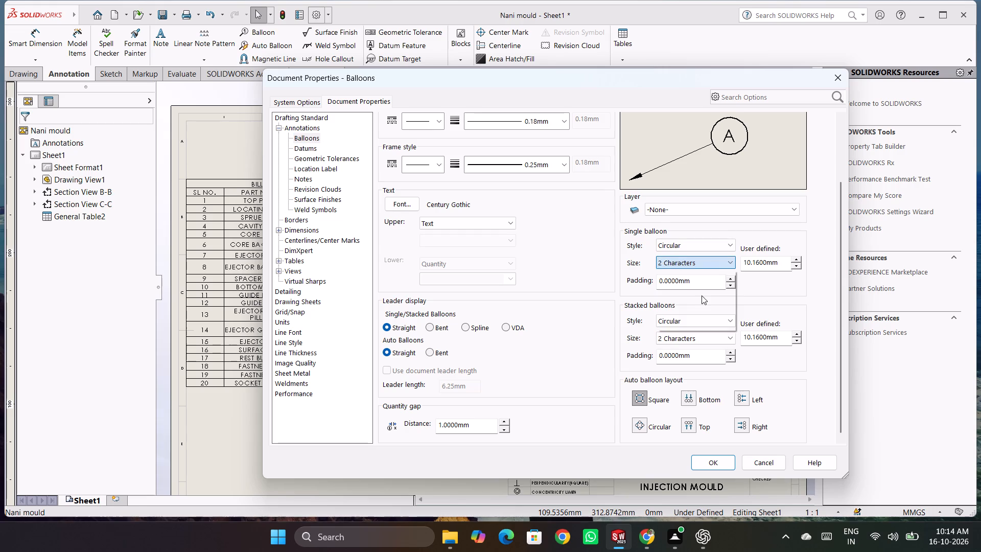
left_click(675, 342)
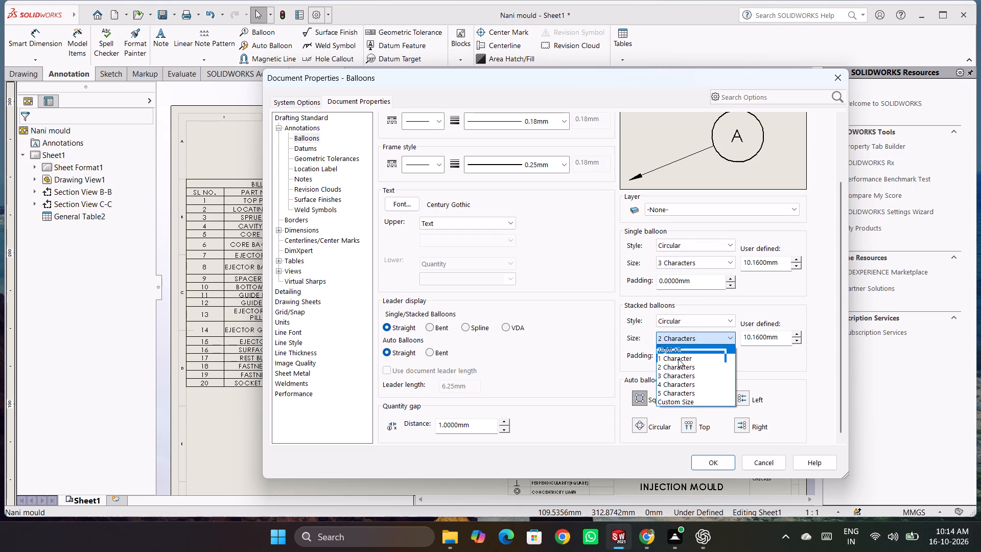
left_click(682, 375)
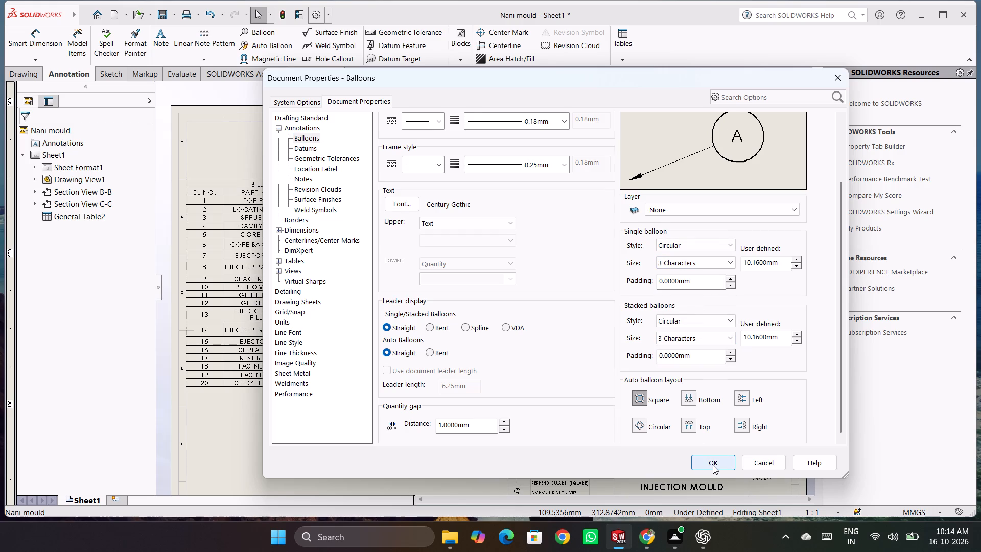
left_click_drag(713, 465, 722, 451)
left_click(719, 458)
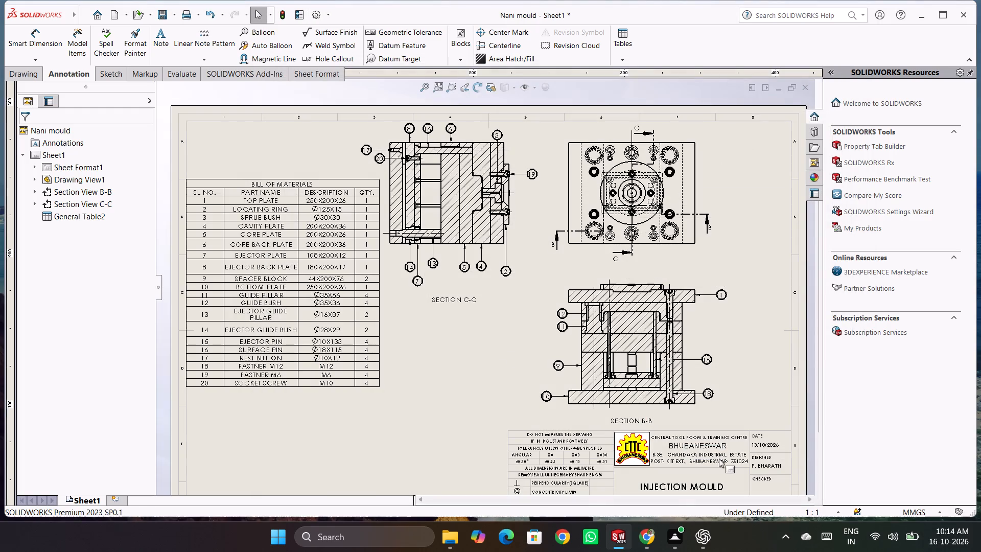
Inspect the properties of balloon 7 below Section C-C, including its size setting.
left_click(458, 320)
scroll(457, 318, "down", 5)
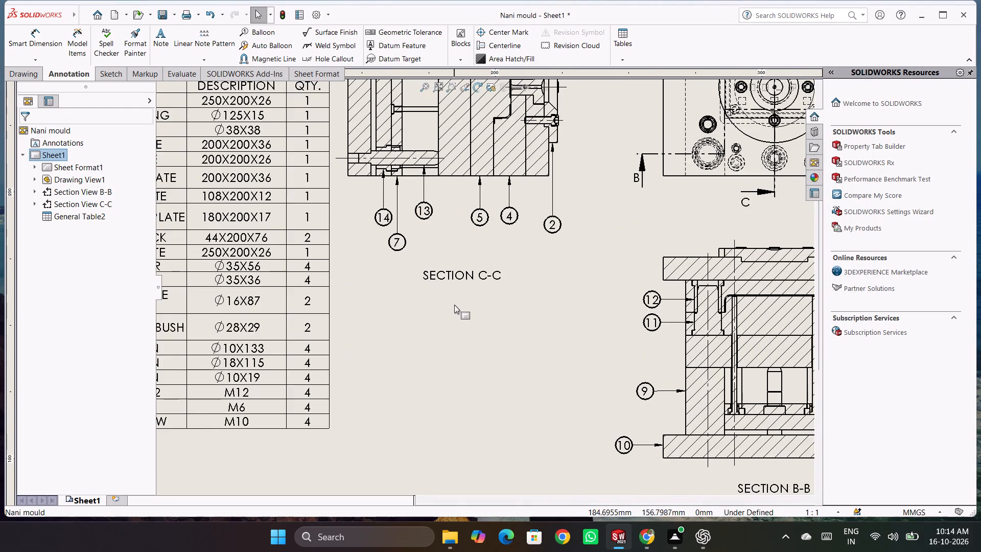
scroll(454, 305, "down", 3)
left_click(377, 226)
left_click(377, 222)
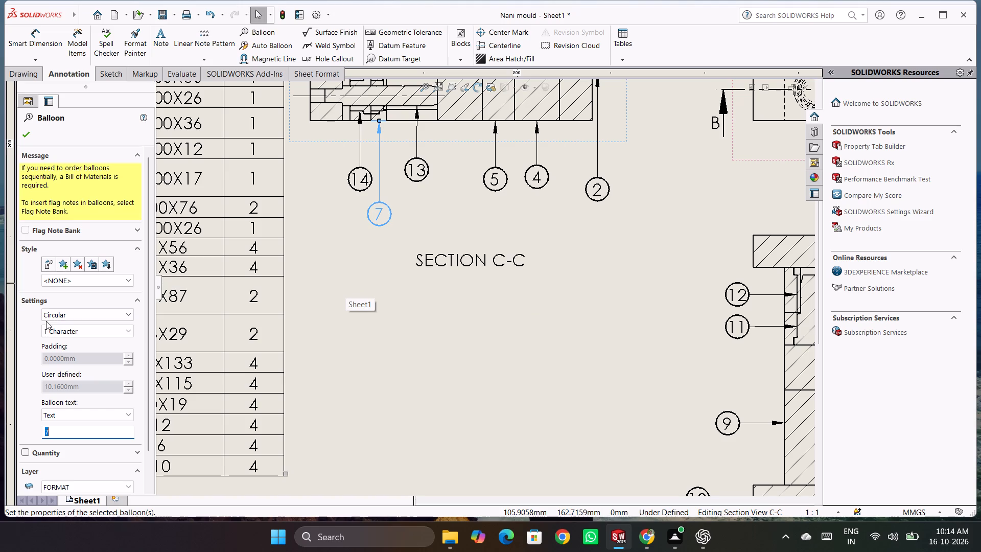
left_click(320, 328)
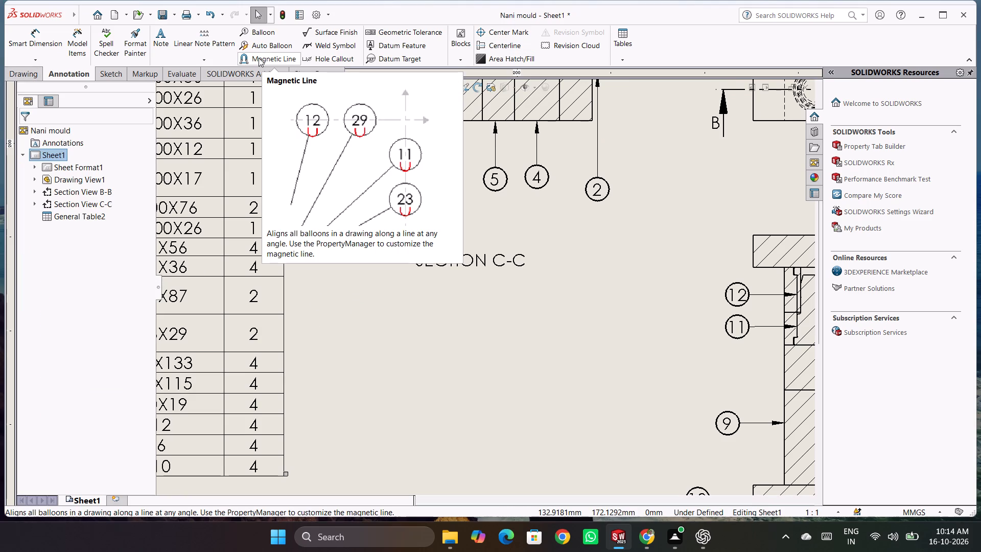
key("Escape")
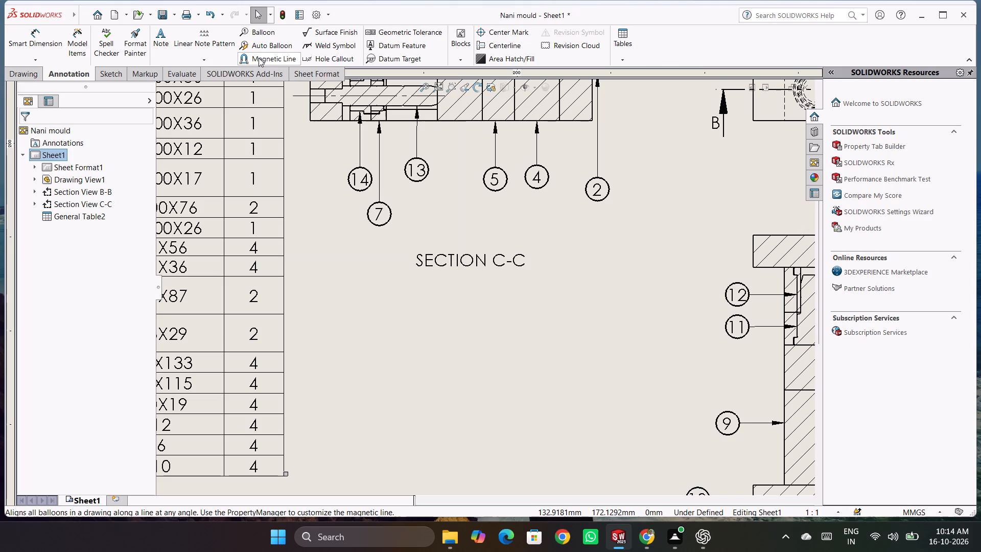
key("Escape")
key("Escape")
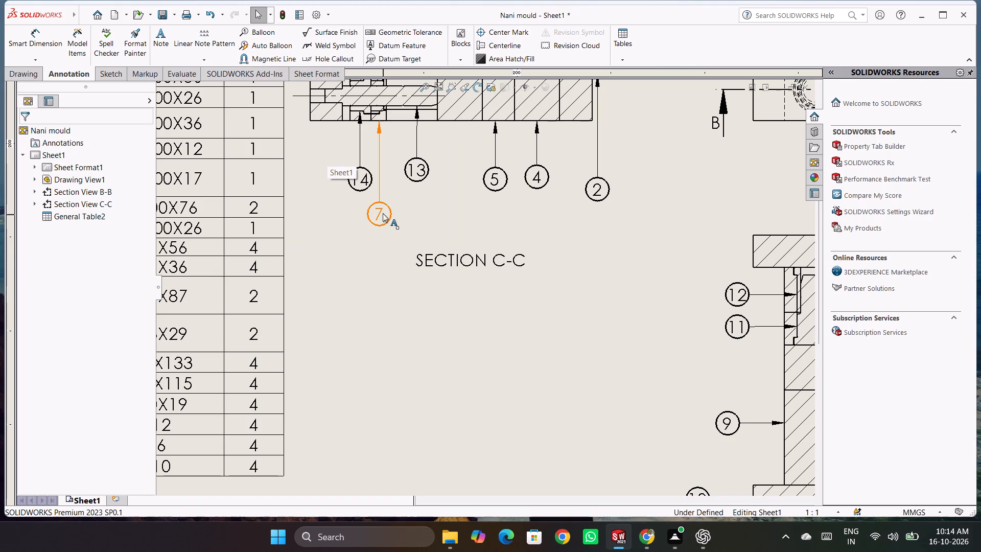
Set the size of all part balloons around Section C-C and Section B-B together to 2 Characters.
left_click(382, 213, "ctrl")
left_click(425, 169, "ctrl")
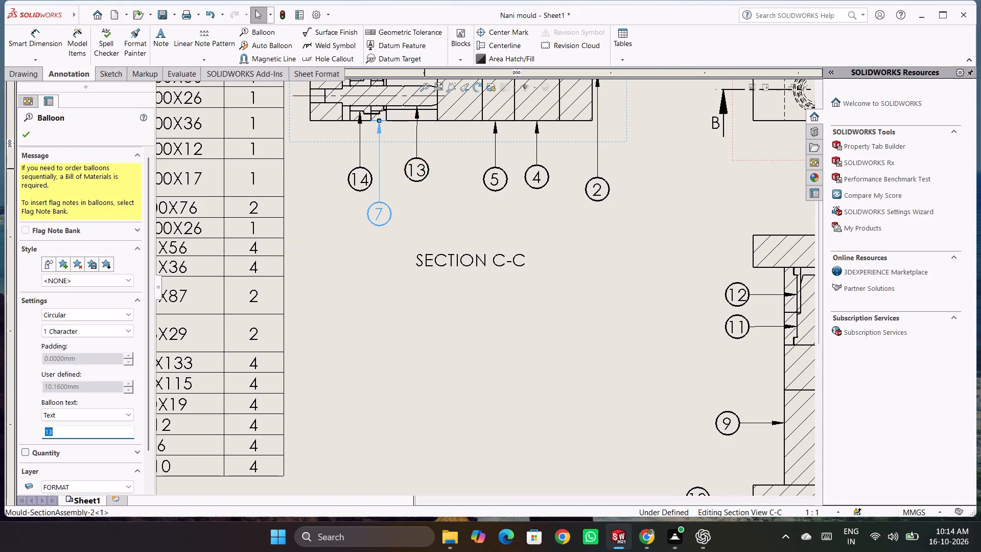
left_click(504, 183, "ctrl")
left_click(538, 186, "ctrl")
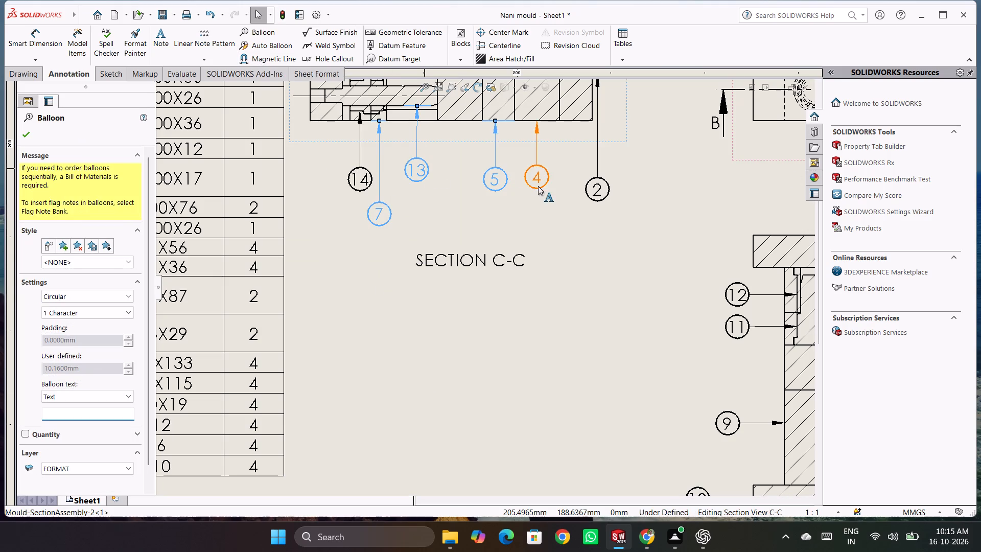
left_click(594, 186, "ctrl")
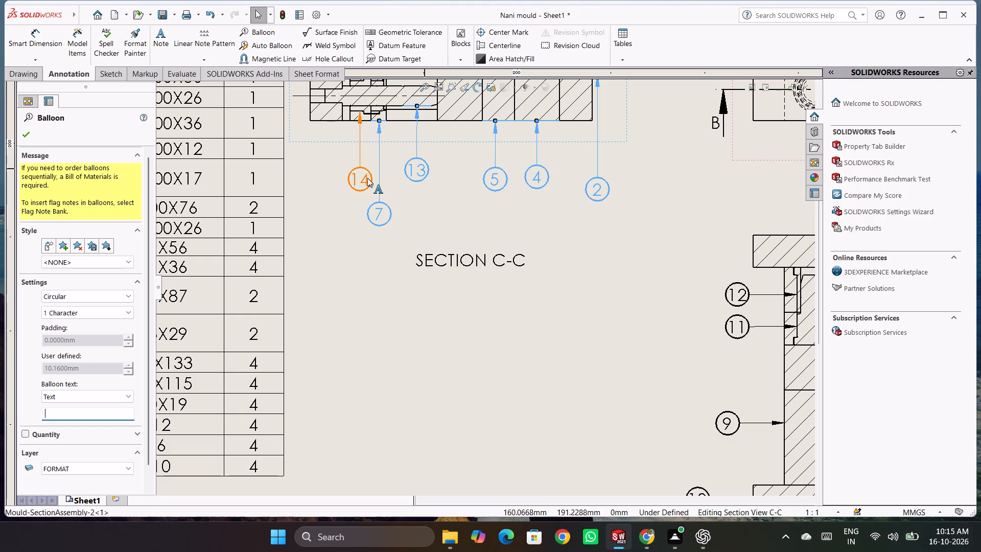
left_click(367, 178, "ctrl")
scroll(695, 206, "up", 3, "ctrl")
scroll(618, 223, "up", 1, "ctrl")
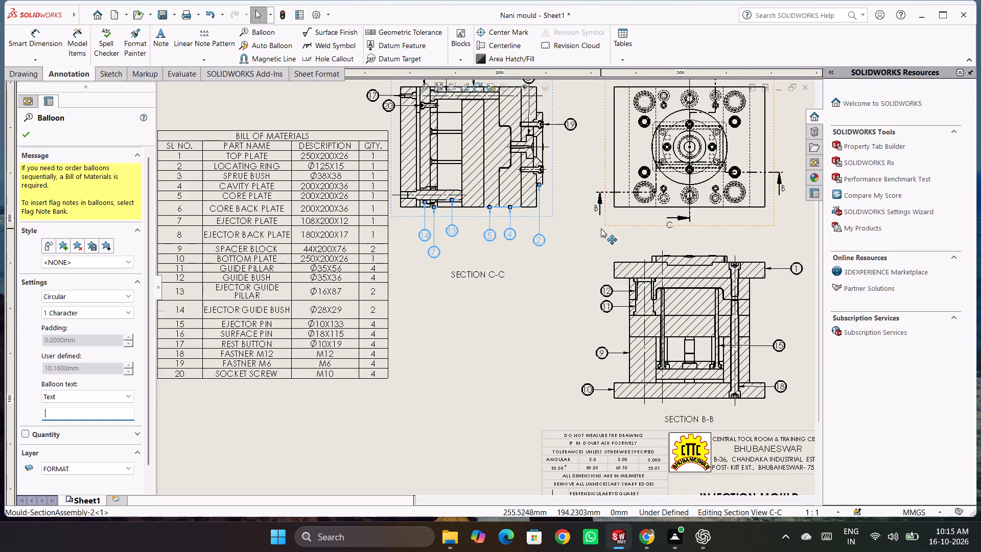
middle_click_drag(600, 228, 592, 365, "ctrl")
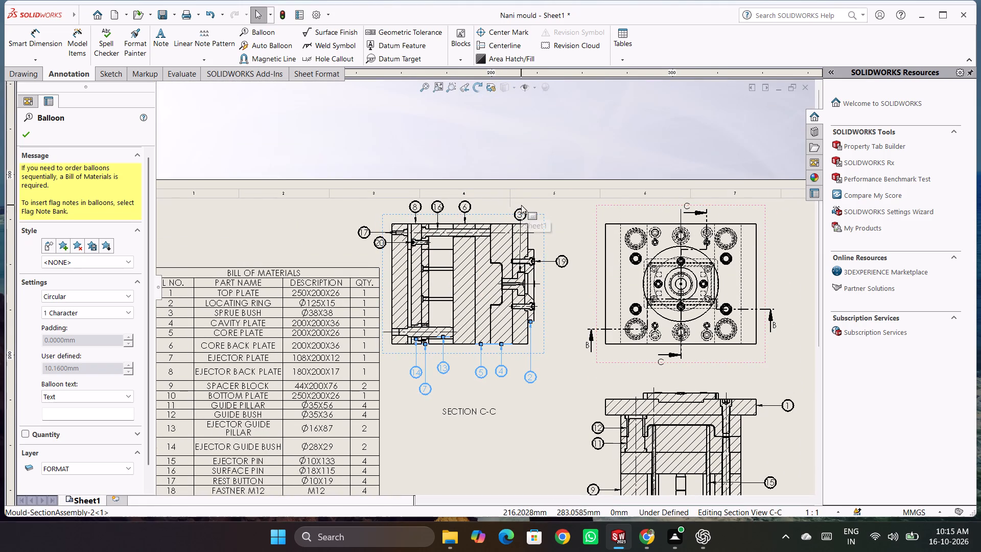
left_click(522, 213, "ctrl")
left_click(564, 258, "ctrl")
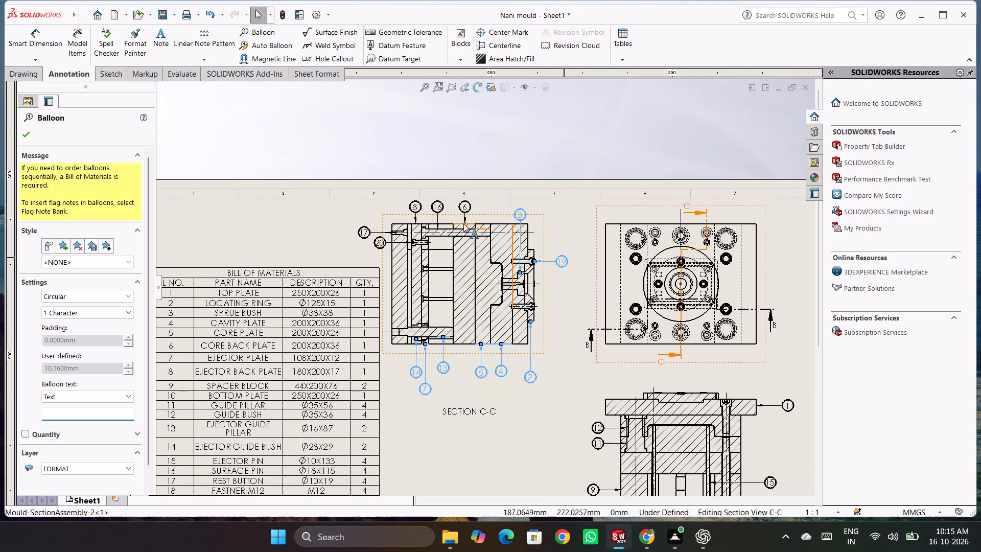
left_click(362, 232, "ctrl")
left_click(372, 244, "ctrl")
left_click(382, 242, "ctrl")
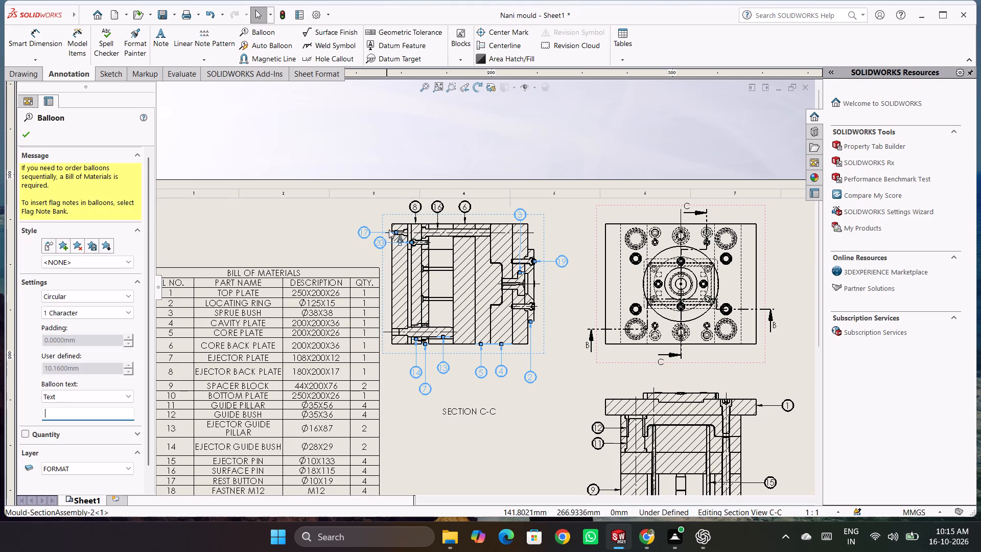
left_click(414, 208, "ctrl")
left_click(447, 208, "ctrl")
left_click(445, 208, "ctrl")
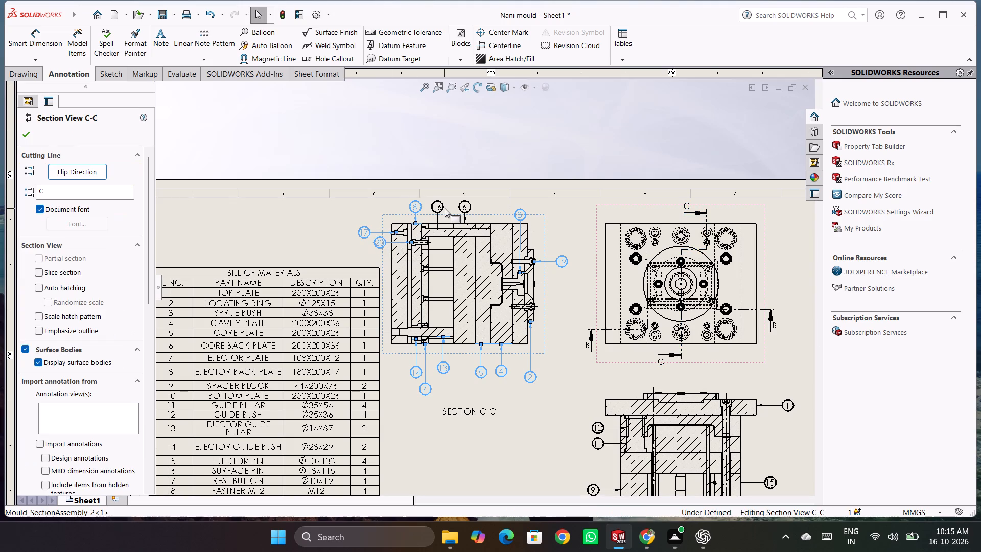
left_click(443, 208, "ctrl")
left_click(439, 208, "ctrl")
left_click(460, 206, "ctrl")
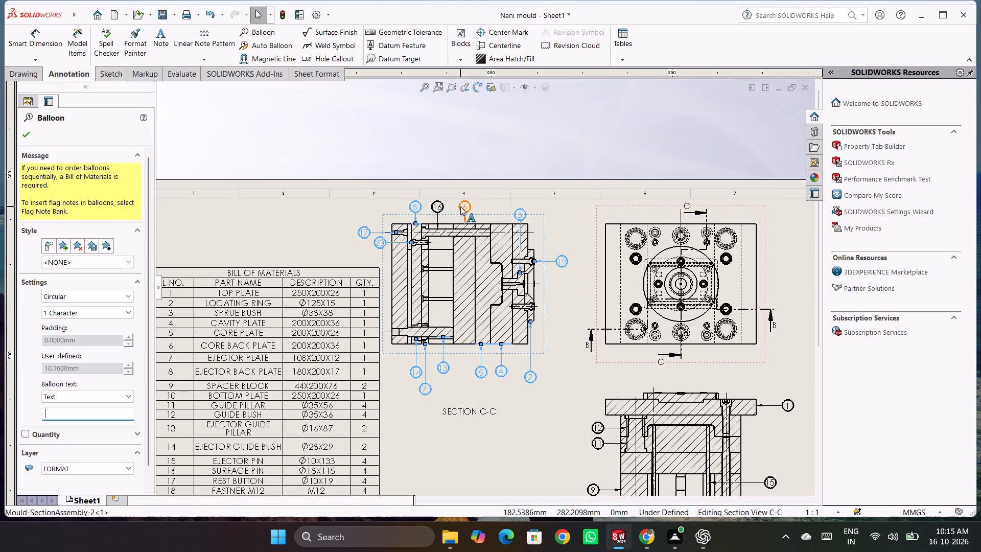
left_click(436, 206, "ctrl")
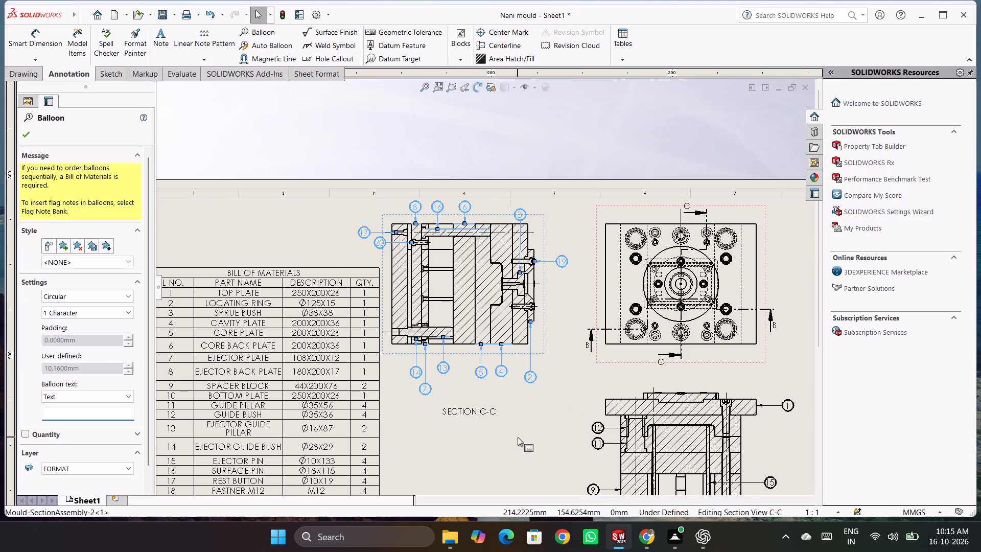
middle_click_drag(519, 439, 395, 221, "ctrl")
left_click(450, 311, "ctrl")
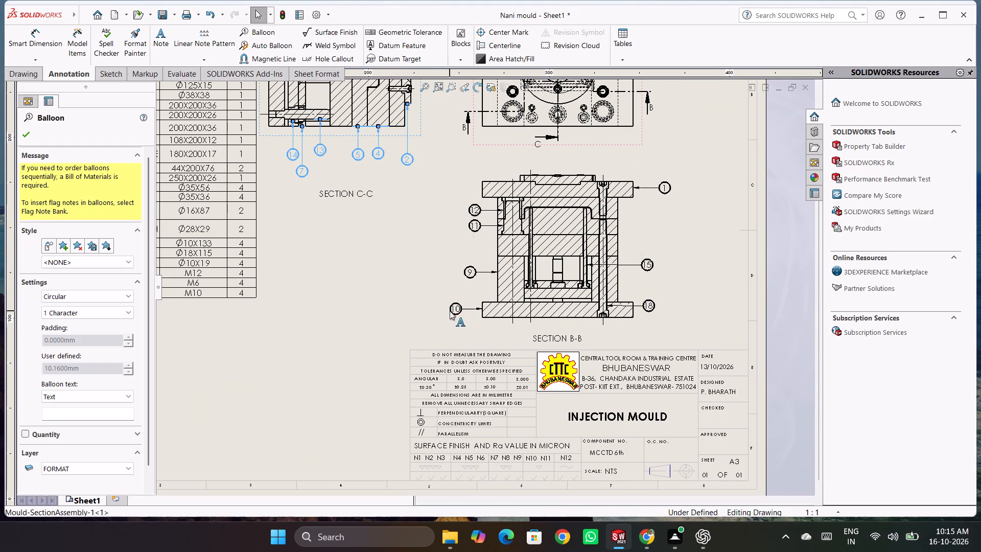
left_click(465, 272, "ctrl")
left_click(469, 222, "ctrl")
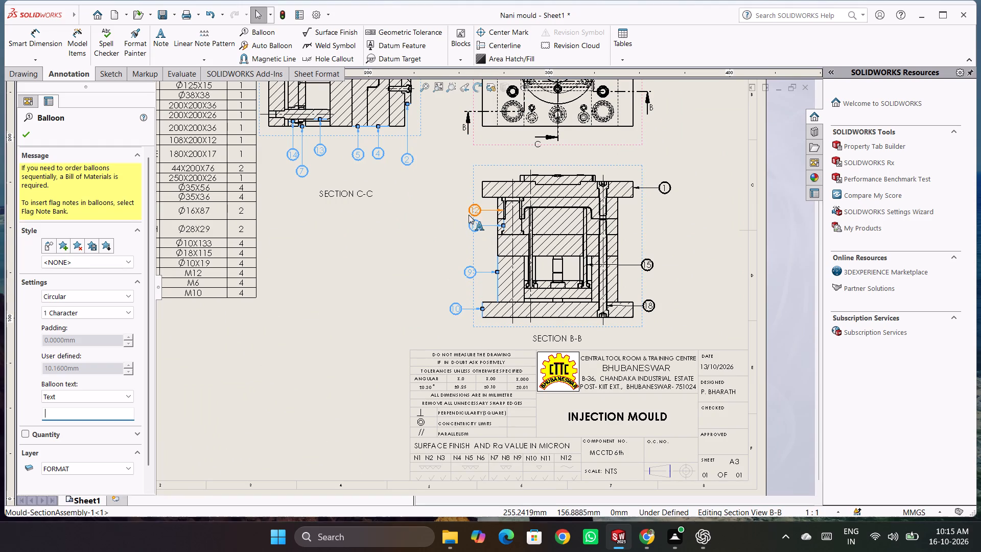
left_click(469, 215, "ctrl")
left_click(661, 190, "ctrl")
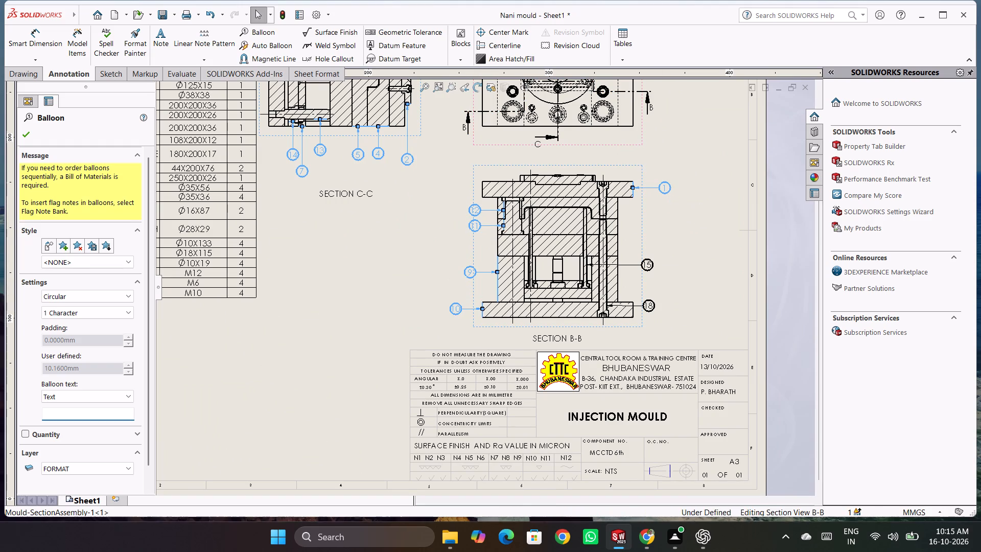
left_click(653, 261, "ctrl")
left_click(655, 305, "ctrl")
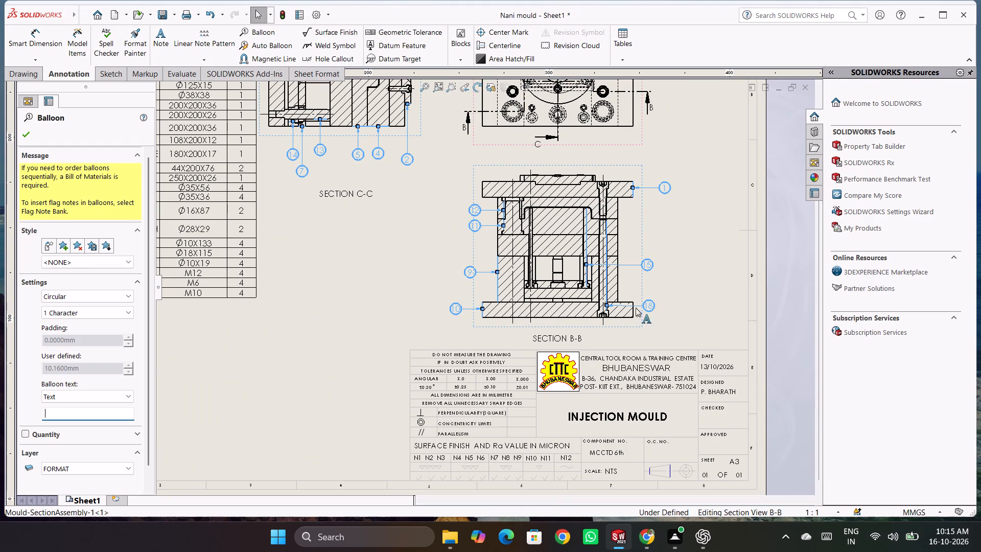
left_click(95, 311)
left_click(87, 342)
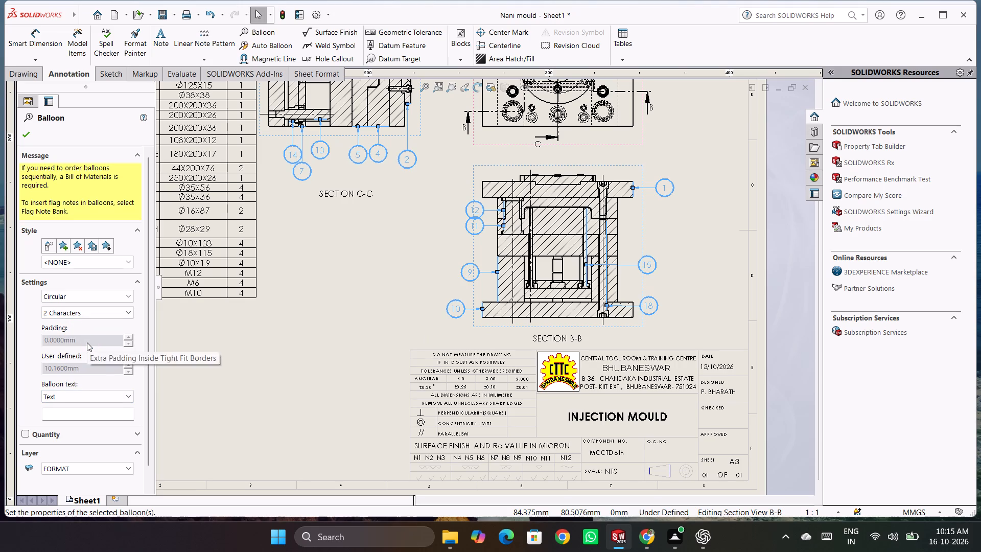
left_click(263, 386)
key("Escape")
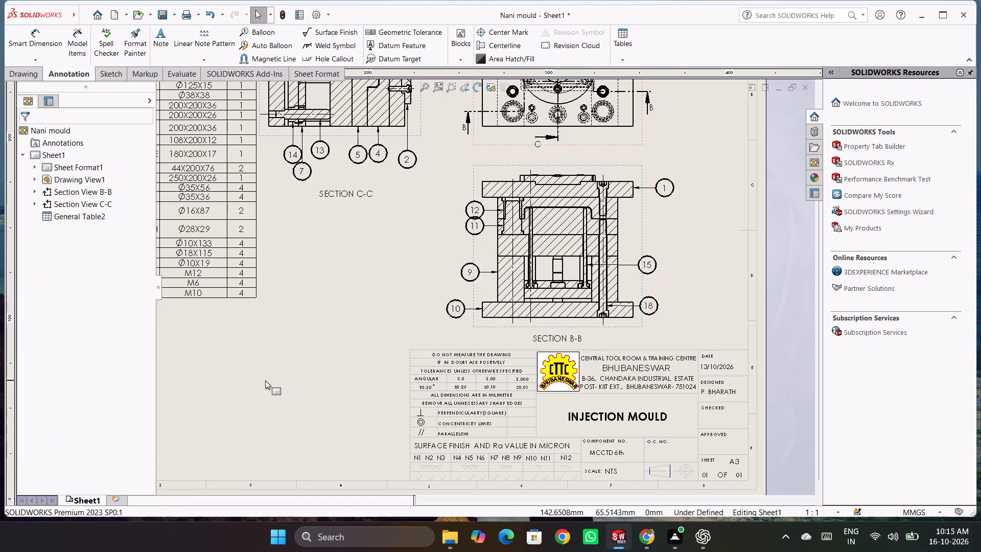
key("Escape")
key("Escape")
Move the bill of materials table down into the sheet's lower-left corner, beside the title block.
scroll(266, 380, "up", 3)
middle_click_drag(364, 324, 366, 386)
key("Escape")
key("Escape")
key("Escape")
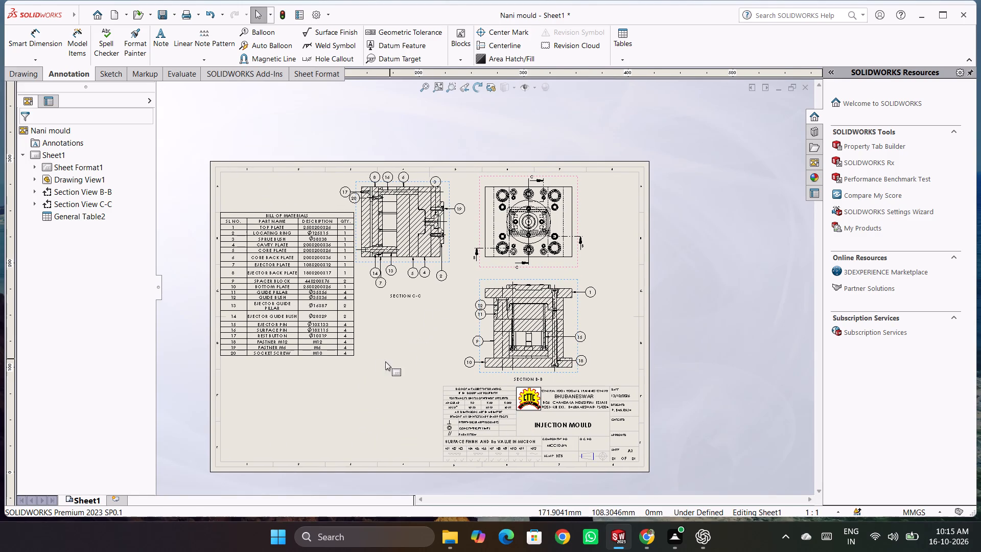
key("Escape")
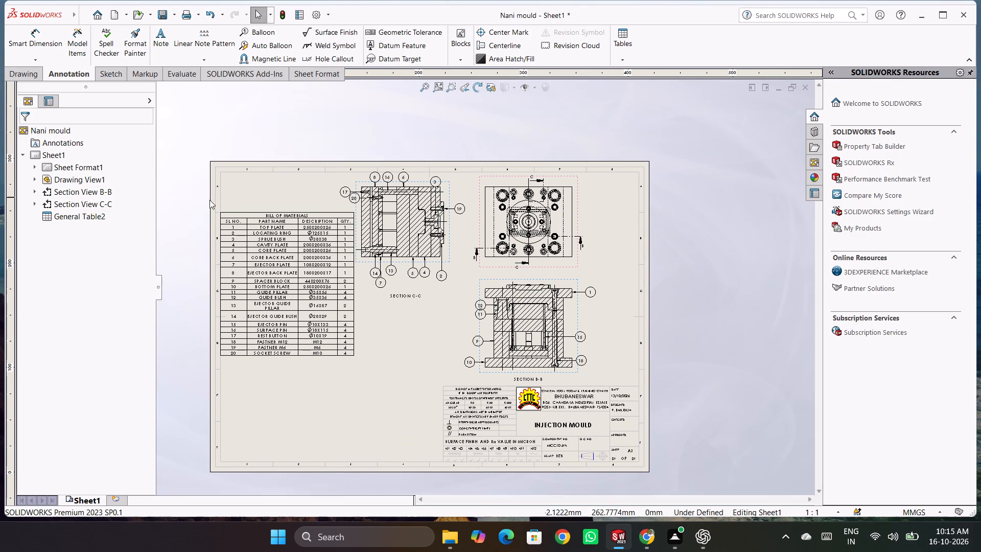
left_click_drag(216, 207, 235, 278)
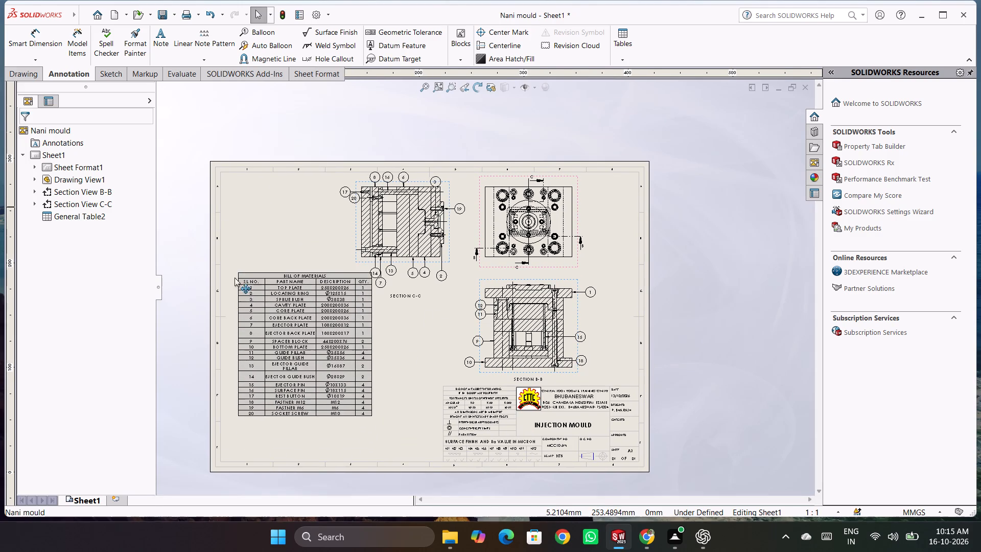
left_click_drag(235, 278, 227, 323)
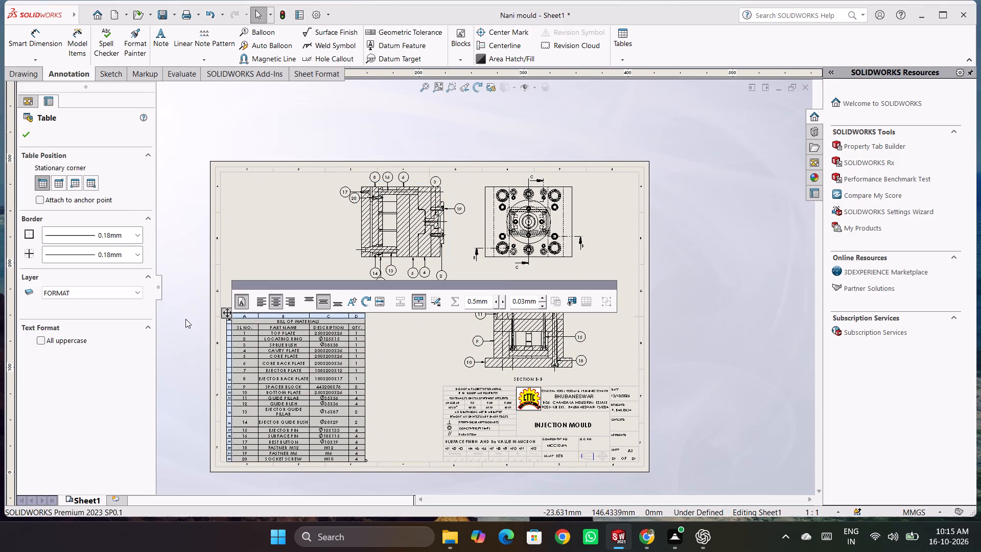
left_click(185, 319)
Move Section View C-C across to the sheet's upper-left area, above the bill of materials table.
left_click_drag(356, 261, 351, 262)
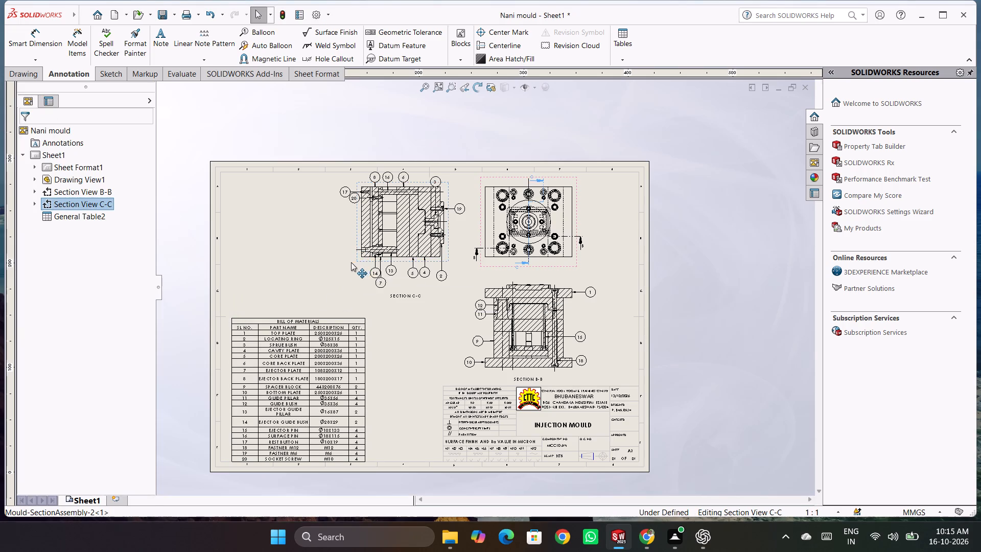
left_click_drag(351, 262, 254, 277)
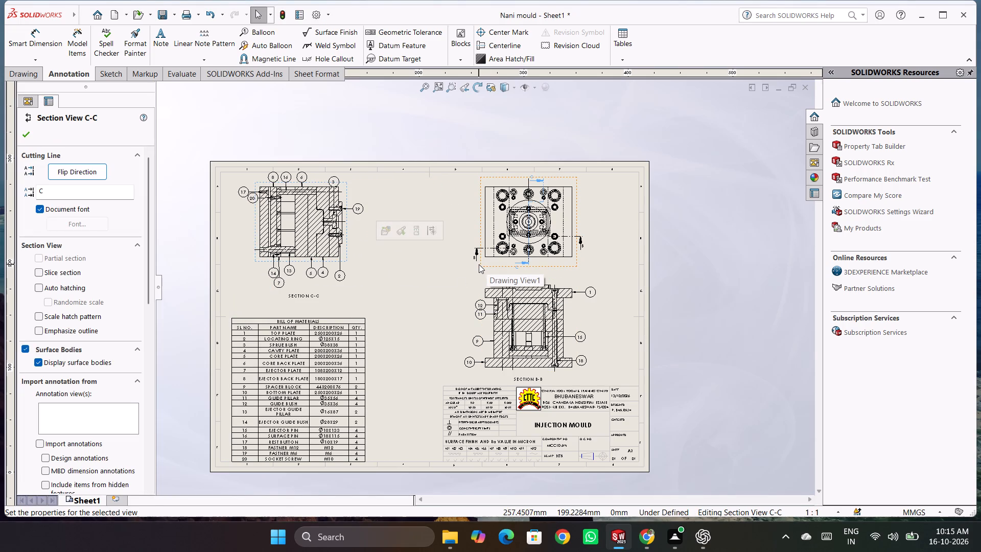
key("Escape")
key("Escape")
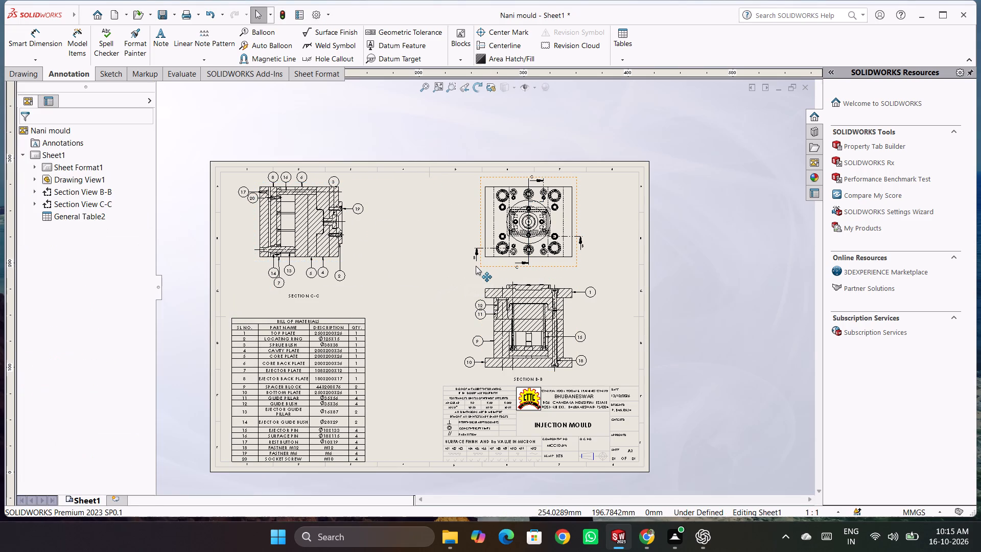
Move the top view (Drawing View1), with Section B-B aligned below it, inward toward the middle of the sheet.
left_click_drag(476, 266, 442, 273)
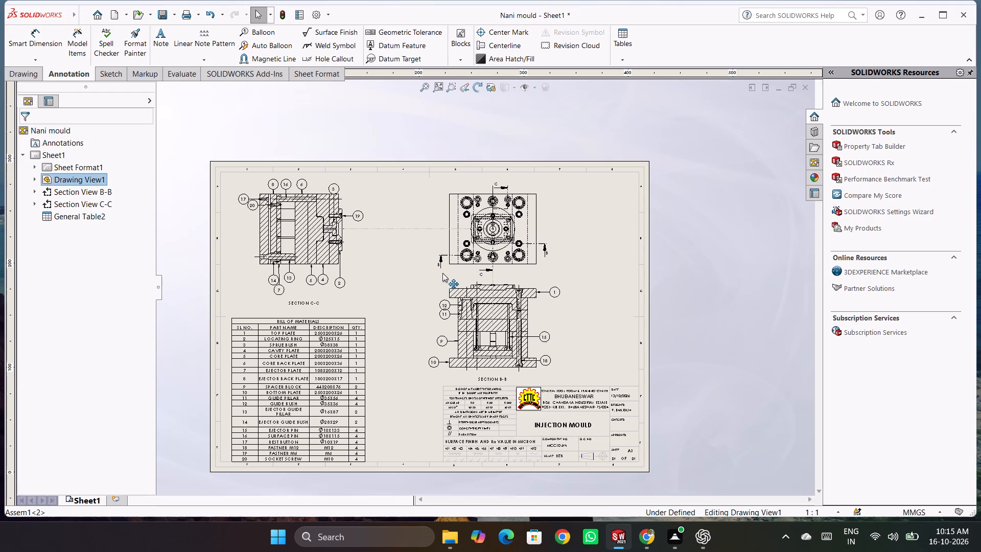
left_click_drag(442, 273, 413, 263)
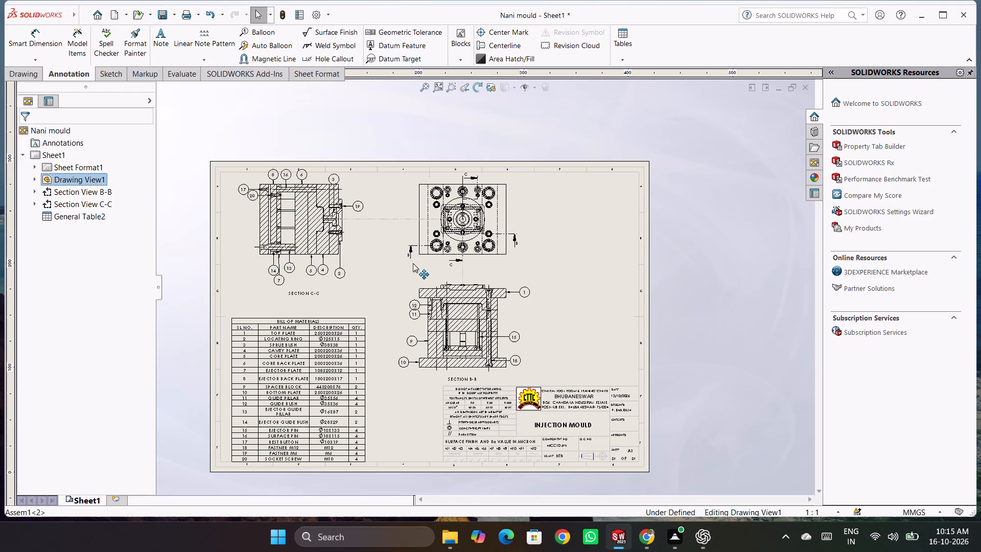
left_click_drag(413, 263, 433, 273)
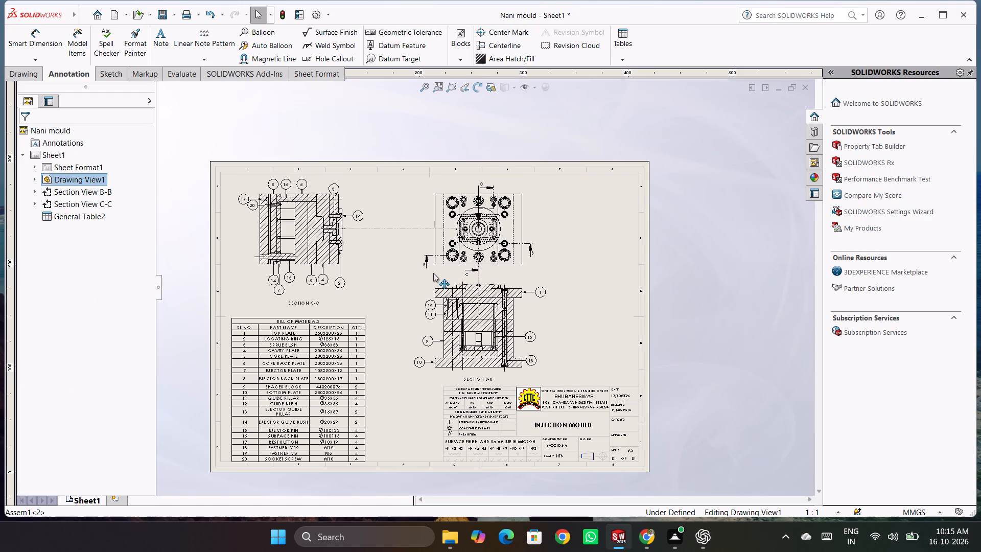
left_click_drag(433, 273, 437, 265)
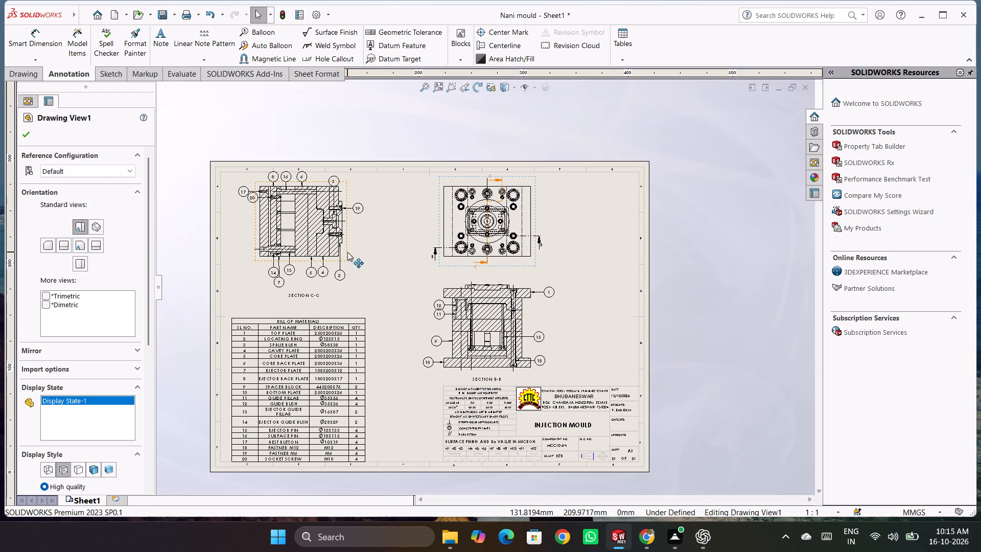
Shift Section View C-C slightly toward the top view, keeping it above the bill of materials table.
left_click_drag(347, 259, 375, 262)
key("Escape")
key("Escape")
key("Escape")
key("Escape")
key("Escape")
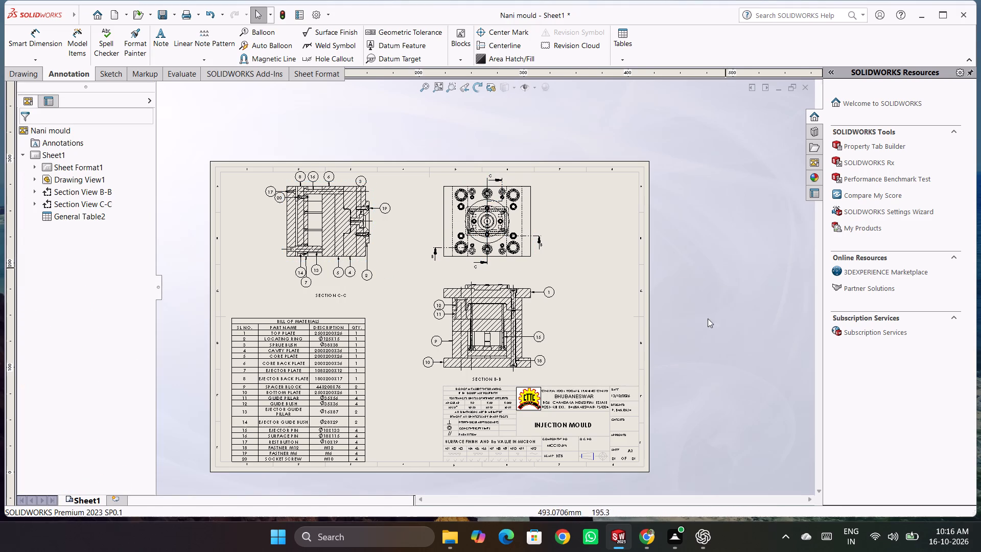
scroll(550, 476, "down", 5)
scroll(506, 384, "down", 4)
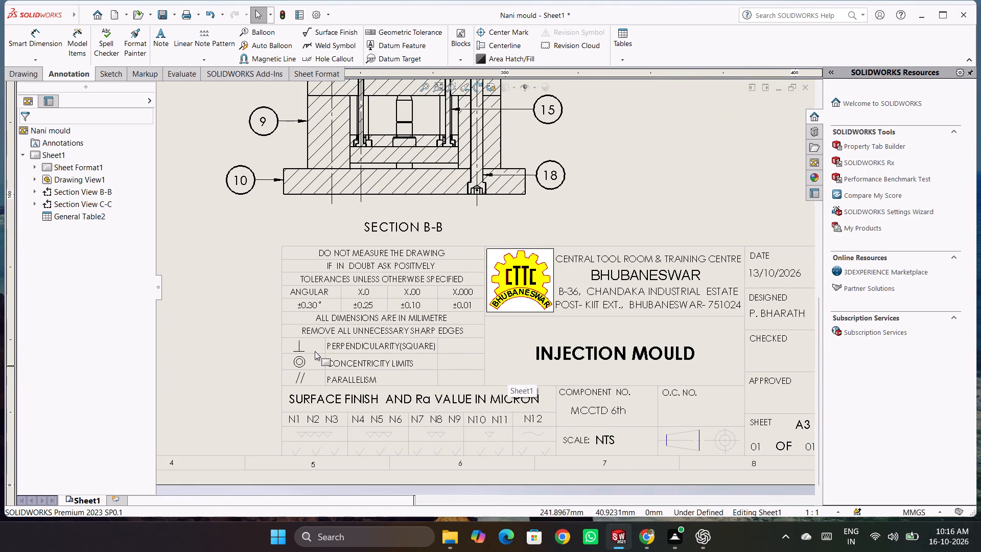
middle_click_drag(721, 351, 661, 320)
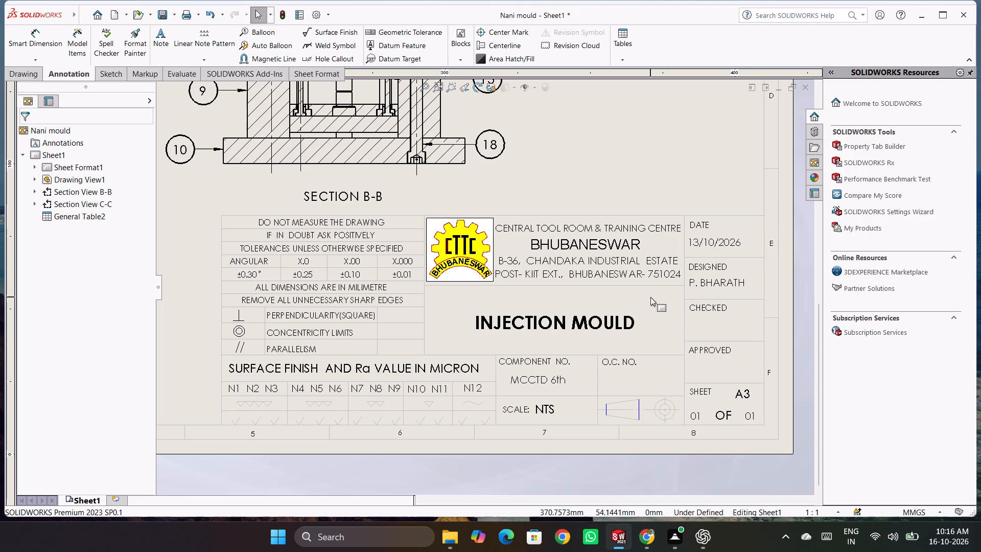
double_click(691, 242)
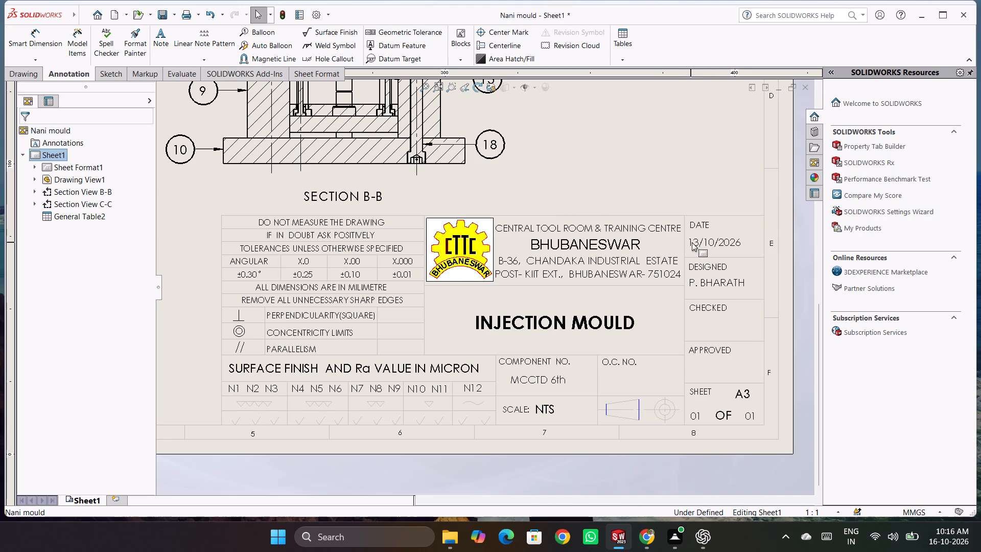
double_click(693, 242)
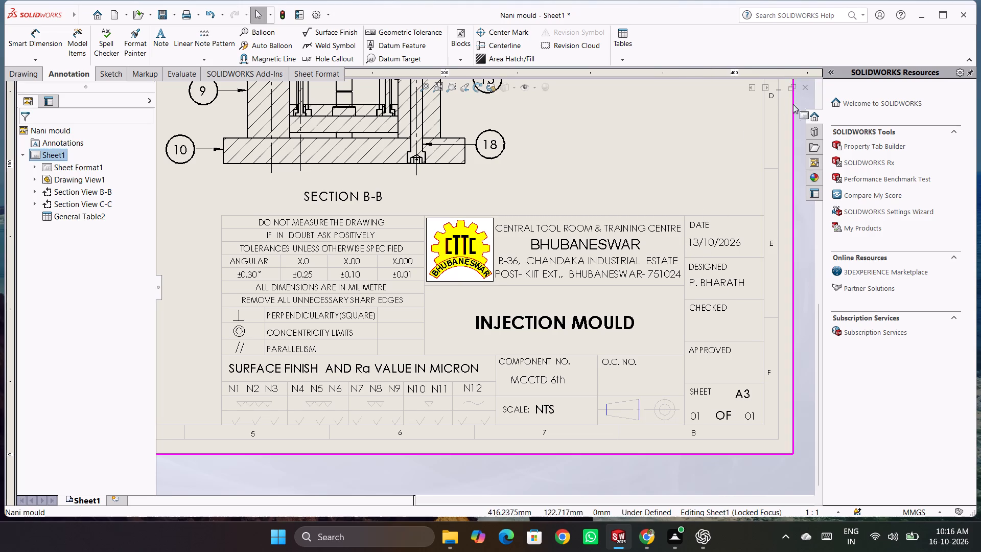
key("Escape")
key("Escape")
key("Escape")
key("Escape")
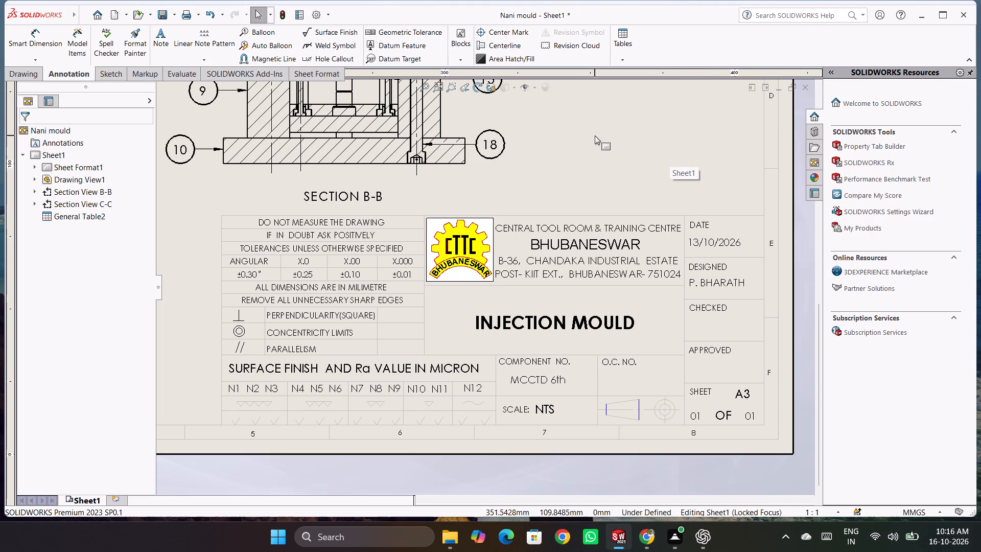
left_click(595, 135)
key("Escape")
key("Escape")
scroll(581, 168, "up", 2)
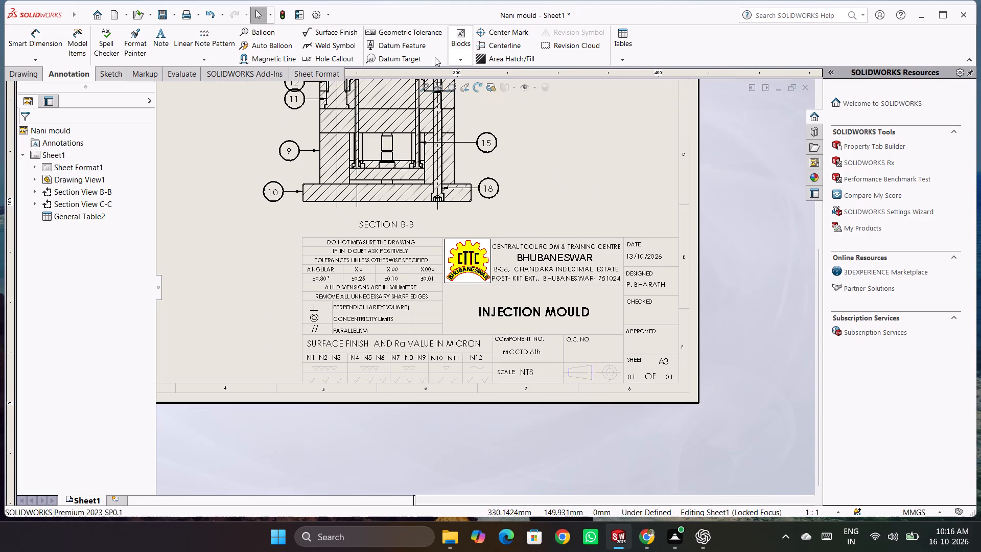
In the sheet format, set the title block's date to 12/10/2026, then return to the drawing sheet.
left_click(117, 72)
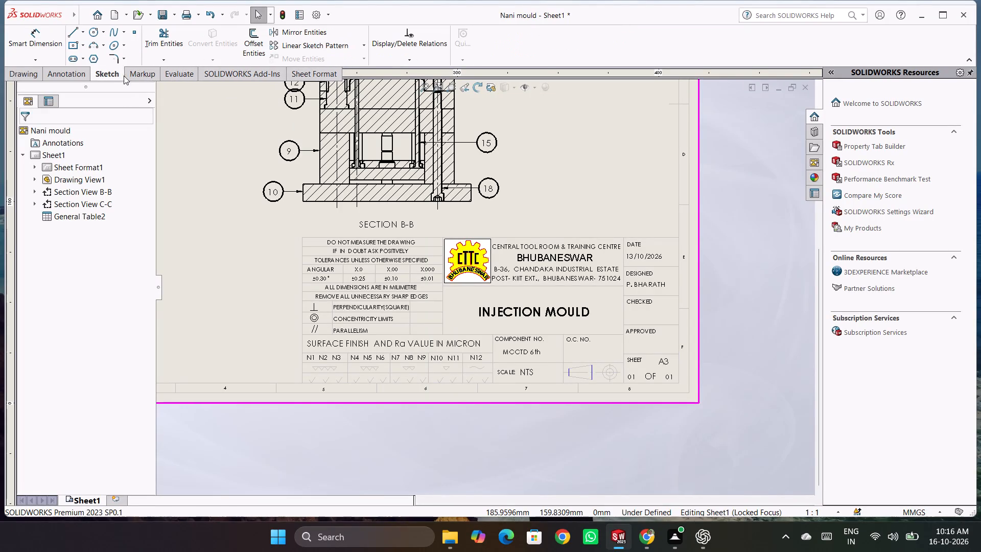
left_click(130, 77)
left_click(173, 76)
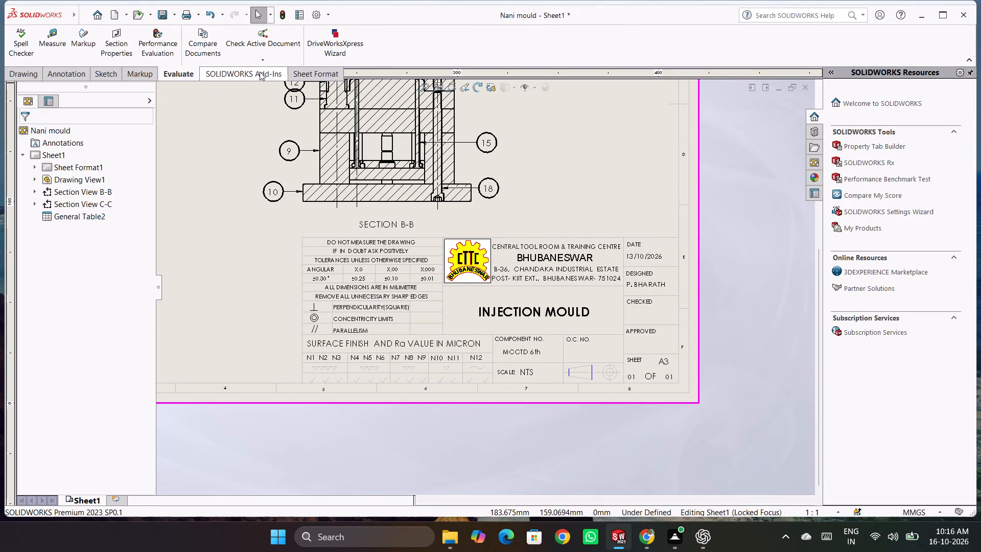
left_click(314, 78)
left_click(25, 49)
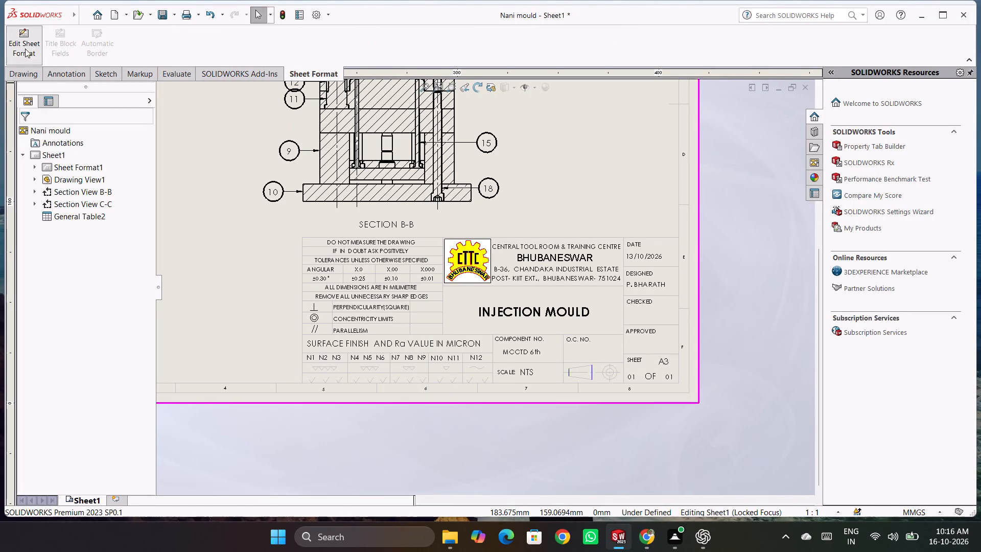
scroll(650, 240, "down", 3)
scroll(640, 308, "down", 4)
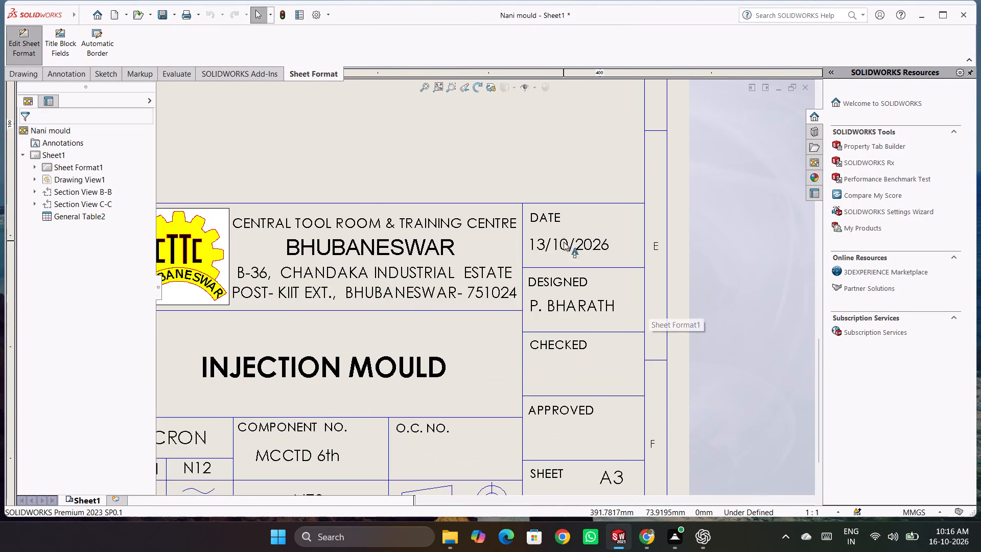
left_click(559, 243)
double_click(559, 243)
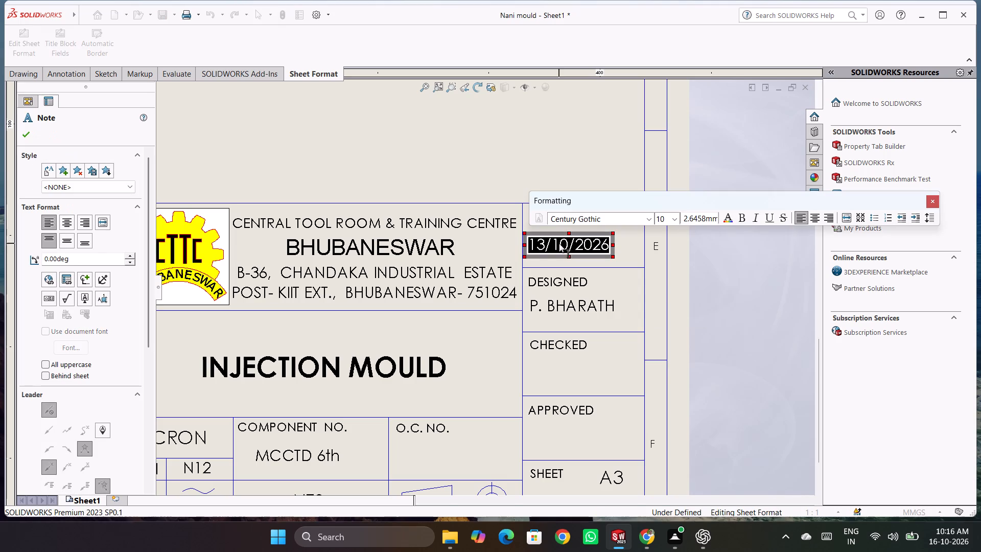
key("Left")
key("Left")
key("Left")
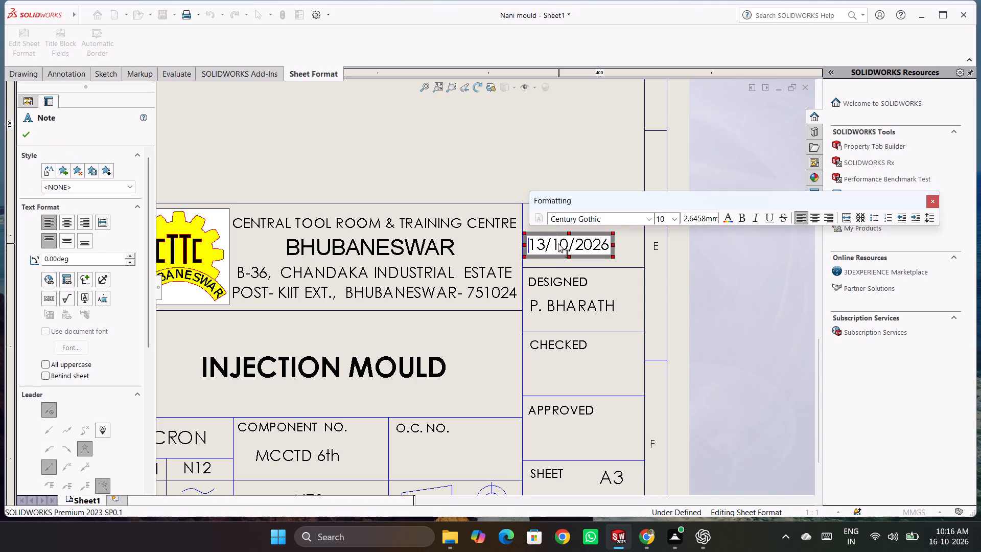
key("Right")
key("Right")
key("BackSpace")
key("2")
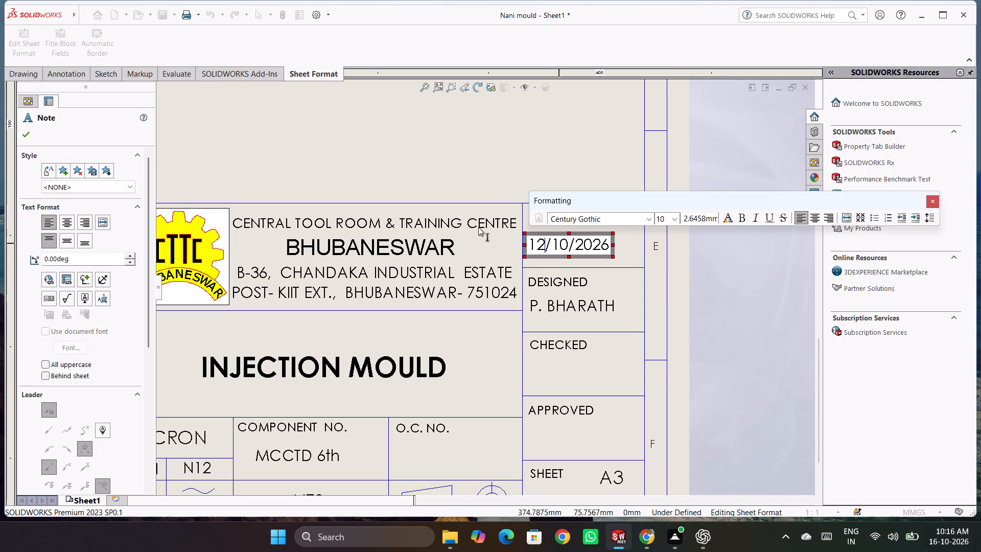
left_click(418, 135)
scroll(420, 155, "up", 6)
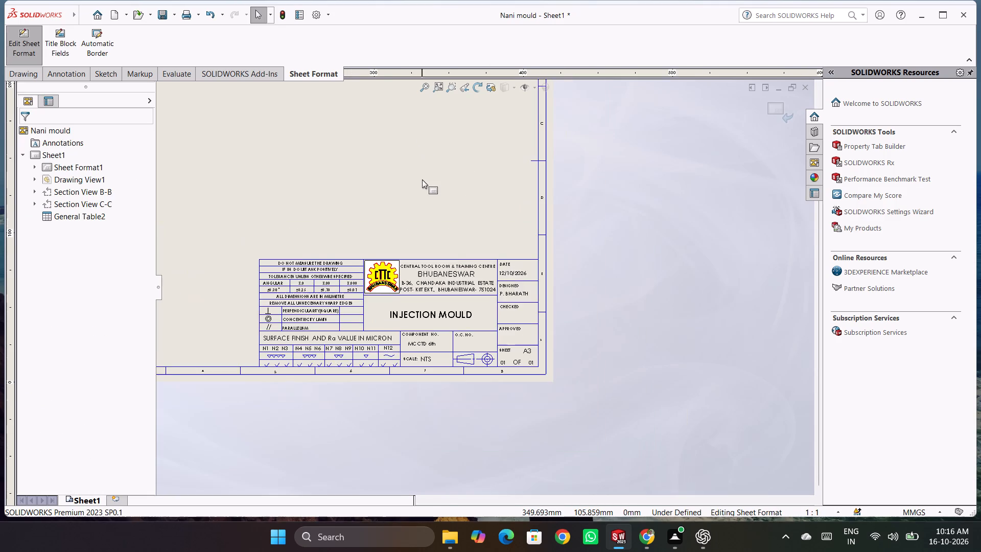
middle_click_drag(422, 179, 582, 279)
scroll(582, 279, "up", 2)
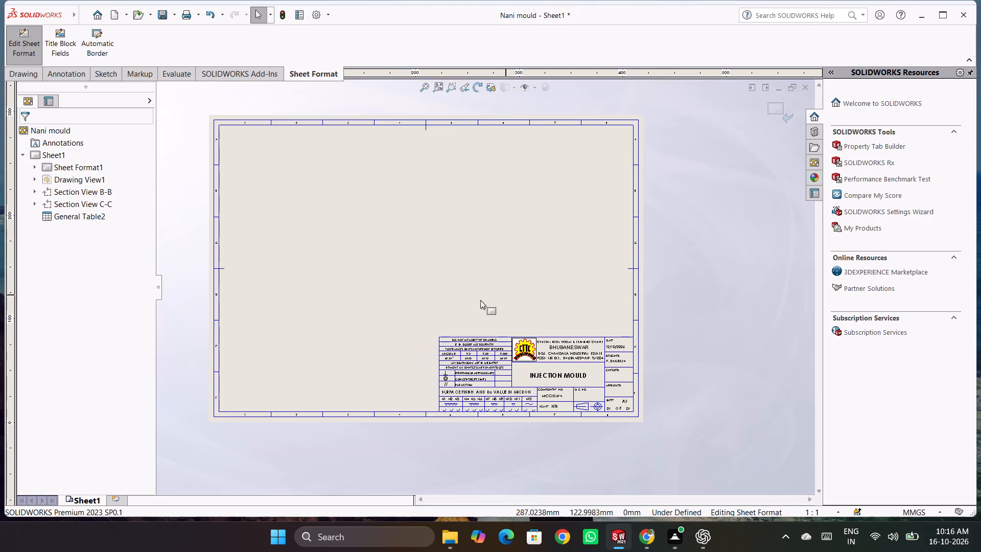
middle_click_drag(472, 301, 535, 292)
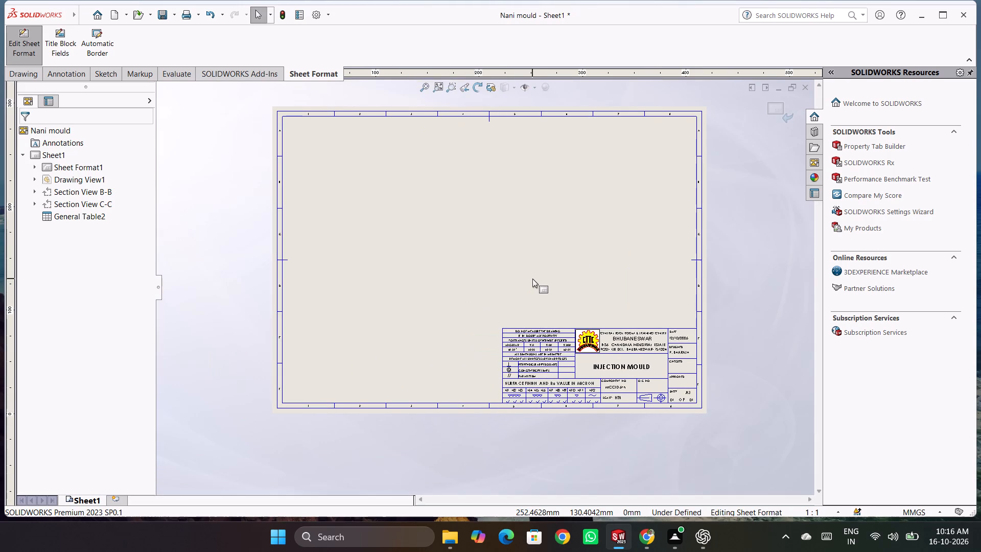
left_click(779, 118)
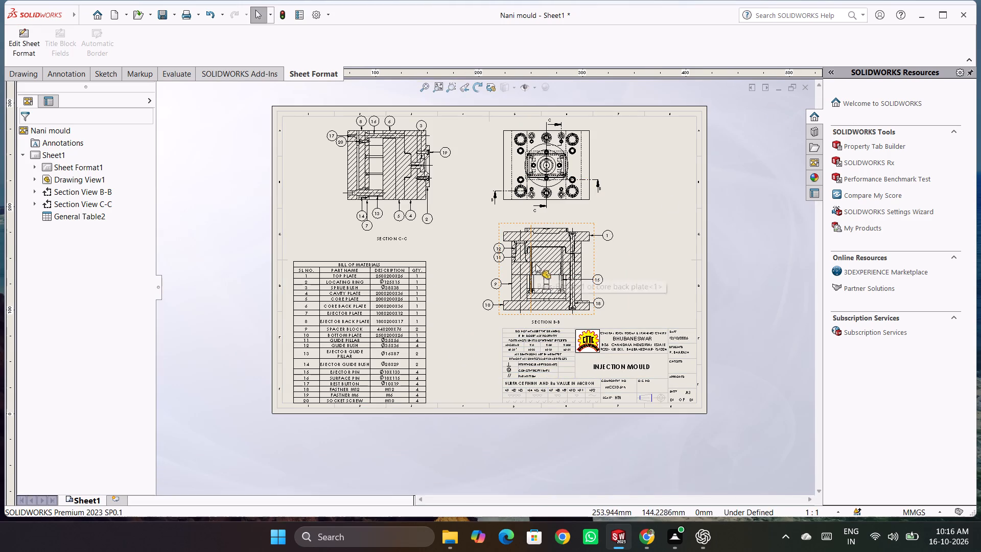
Save the Nani mould drawing together with its modified Assem1 assembly.
key("ctrl+s")
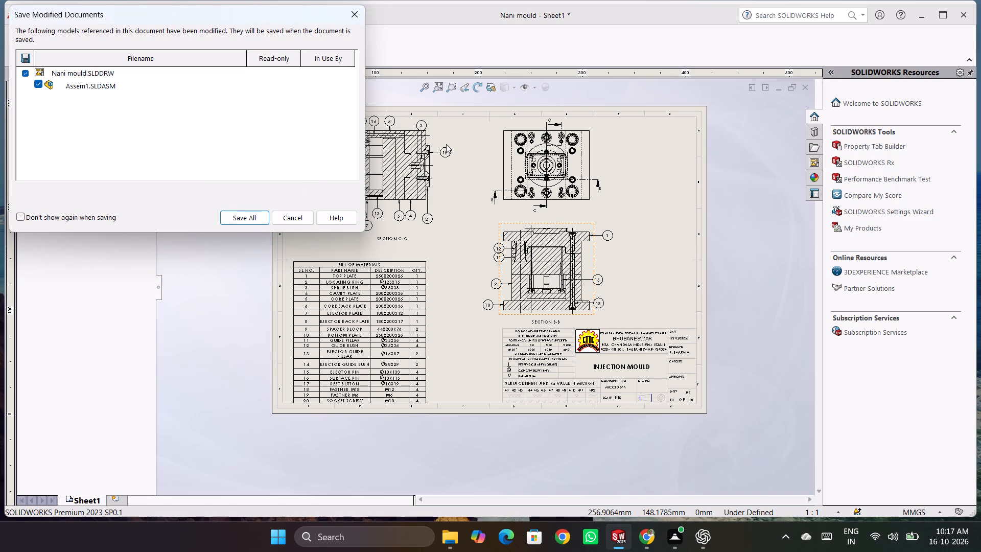
left_click(356, 10)
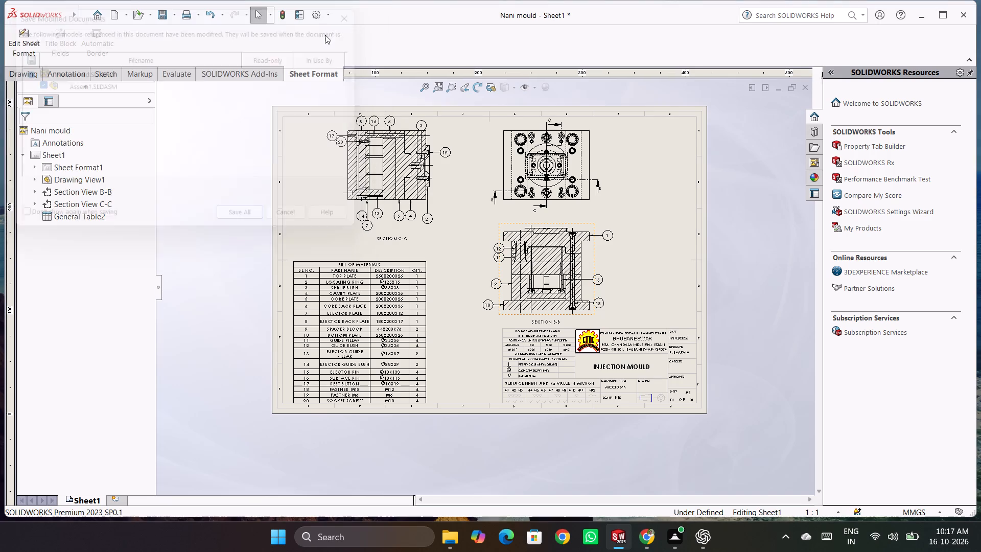
left_click(162, 16)
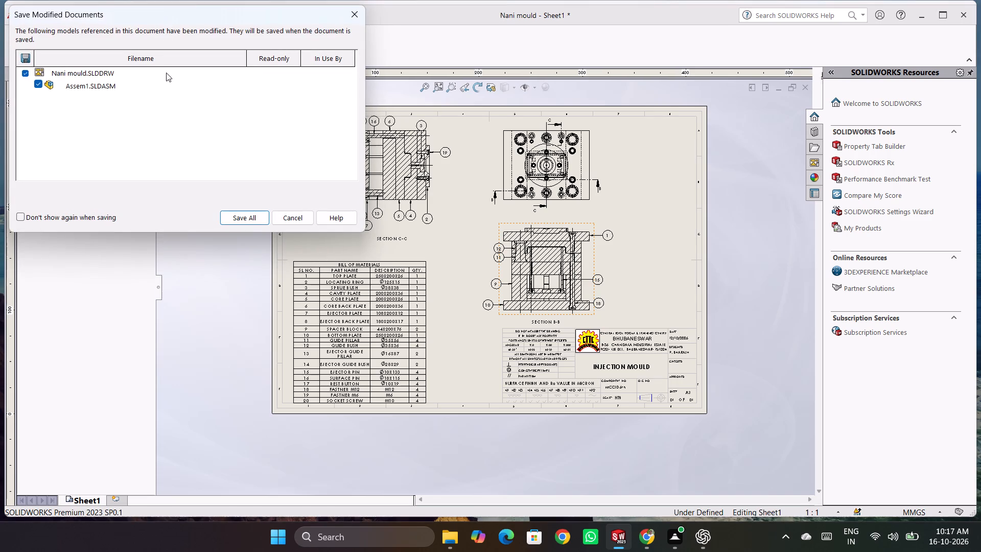
left_click(242, 222)
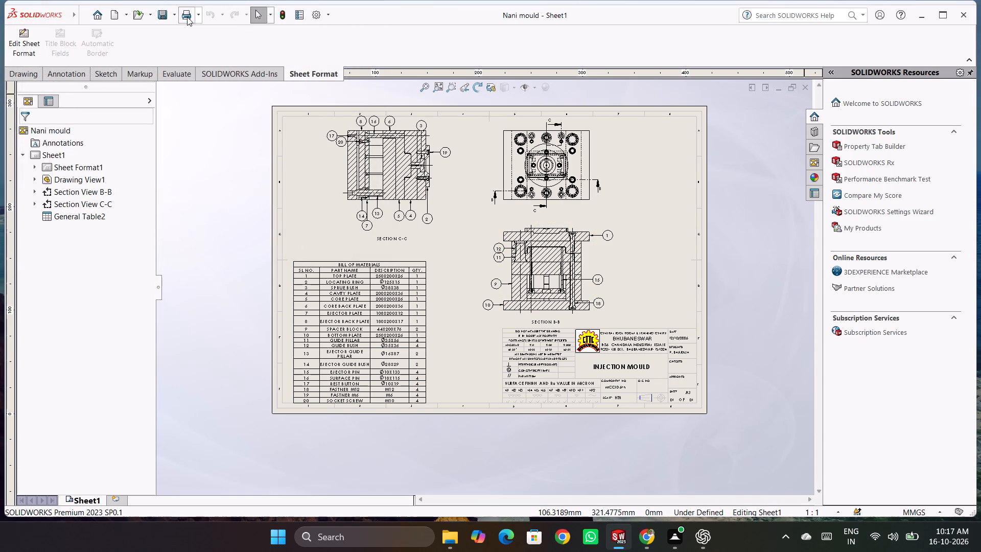
Export the drawing as a PDF named Nani mould into the Drafting of ING MOLd folder, with viewing after saving enabled.
left_click(173, 17)
left_click(192, 49)
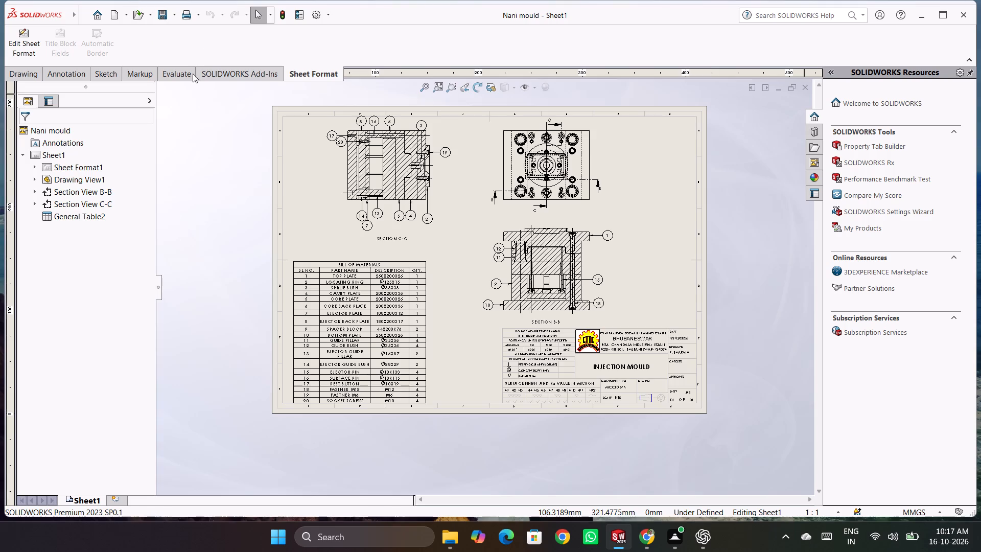
scroll(491, 265, "down", 4)
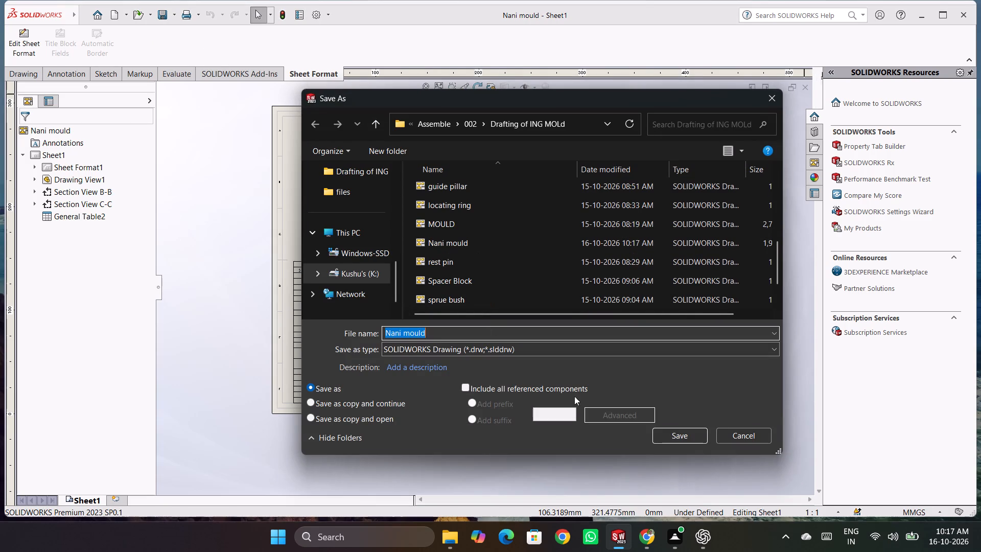
left_click(568, 351)
left_click(523, 398)
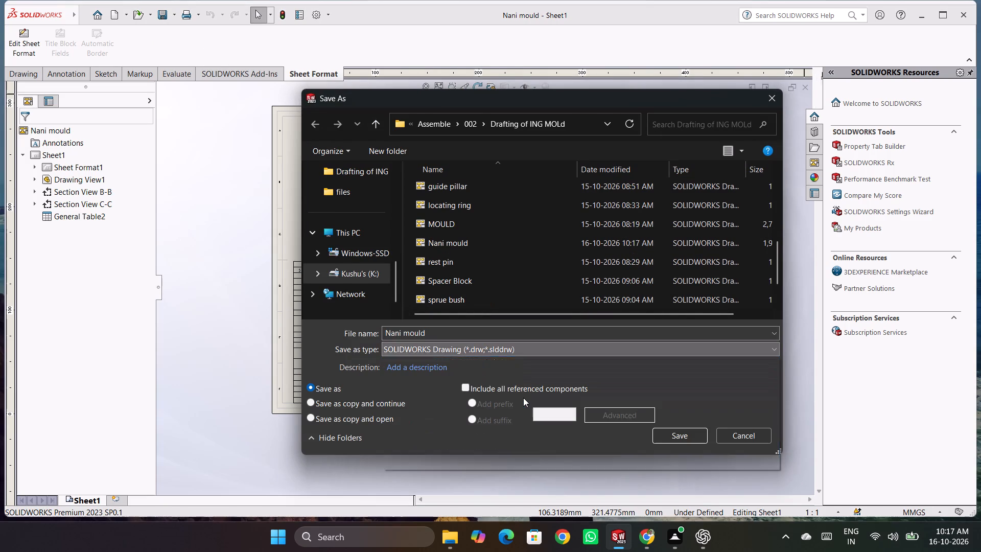
left_click(522, 351)
left_click(519, 395)
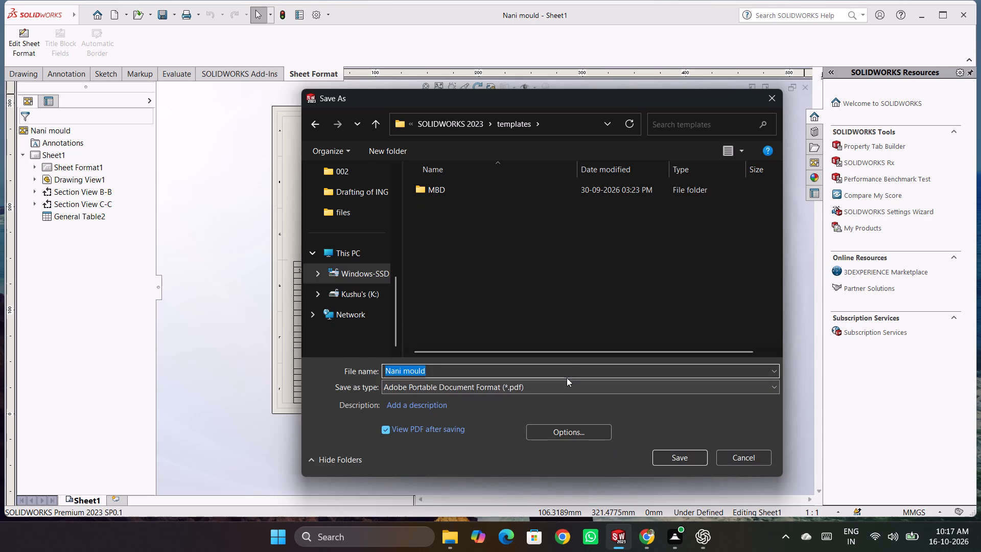
left_click(356, 194)
scroll(600, 333, "down", 3)
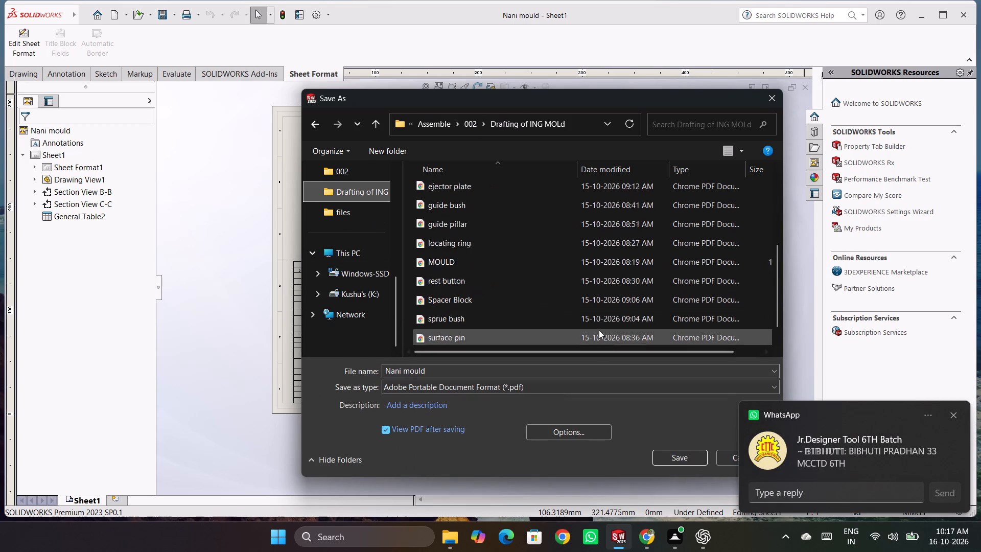
scroll(599, 330, "down", 13)
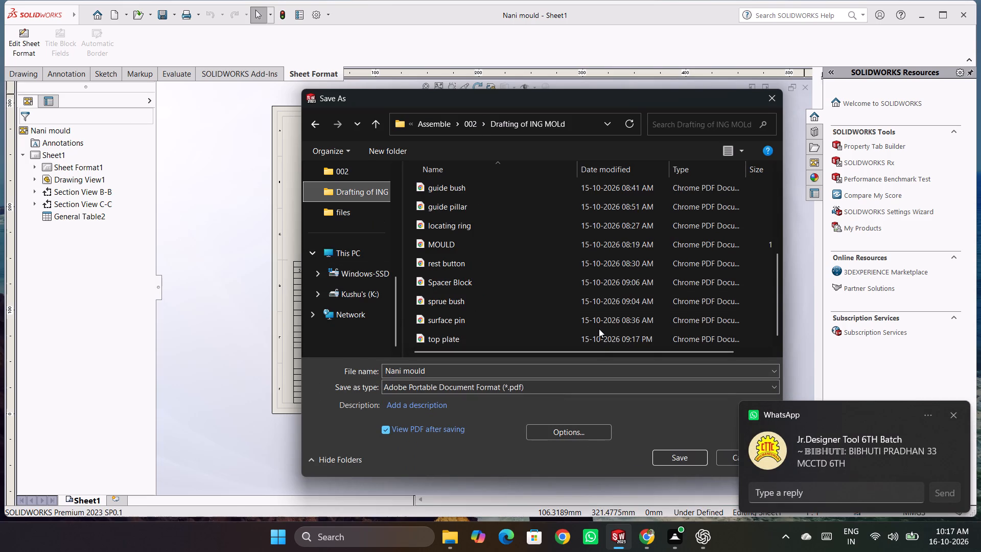
left_click(658, 456)
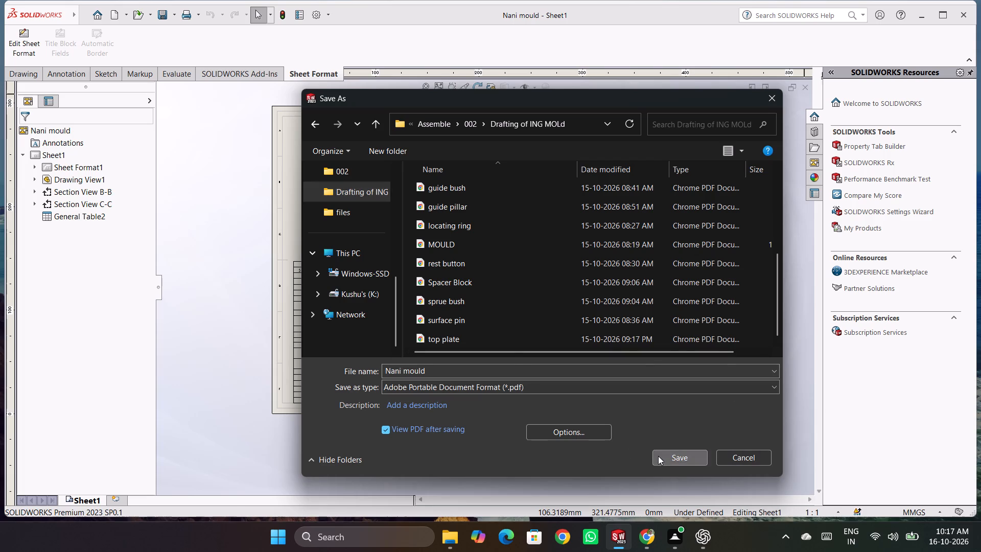
left_click(675, 308)
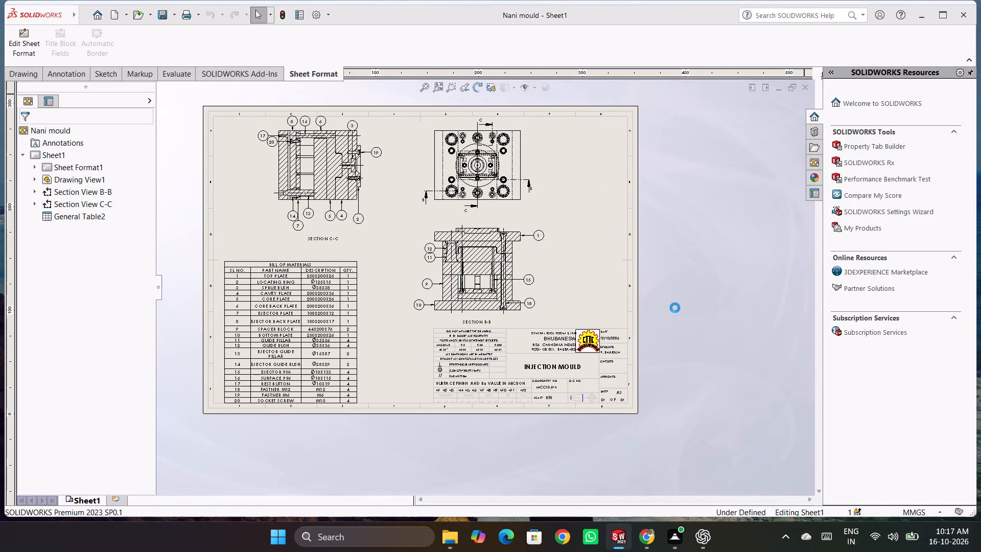
Inspect the exported Nani mould PDF's views, bill of materials and title block in the browser, closing the PDF when finished.
scroll(473, 288, "down", 4)
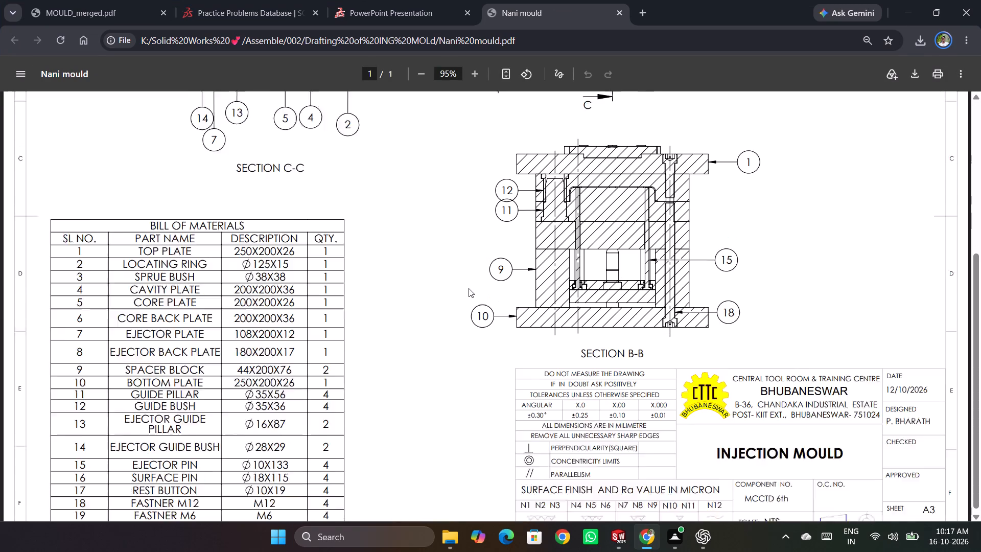
scroll(469, 288, "down", 5)
scroll(465, 286, "up", 9)
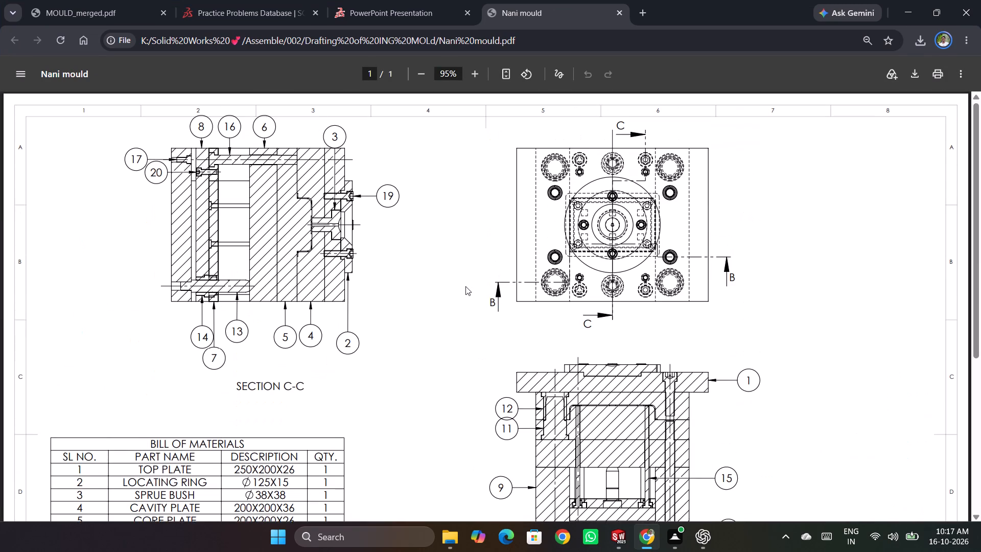
scroll(465, 286, "down", 6)
scroll(464, 282, "up", 5)
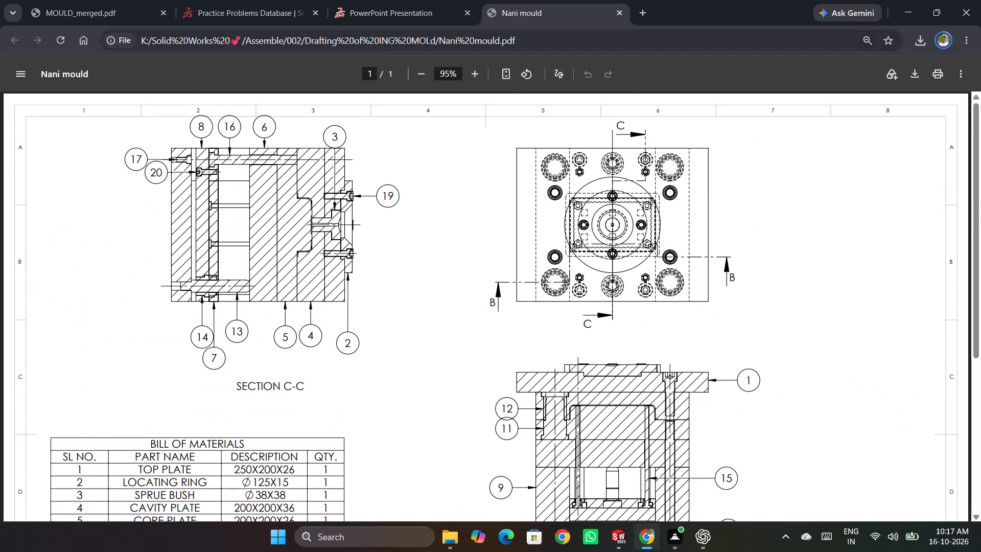
left_click(617, 7)
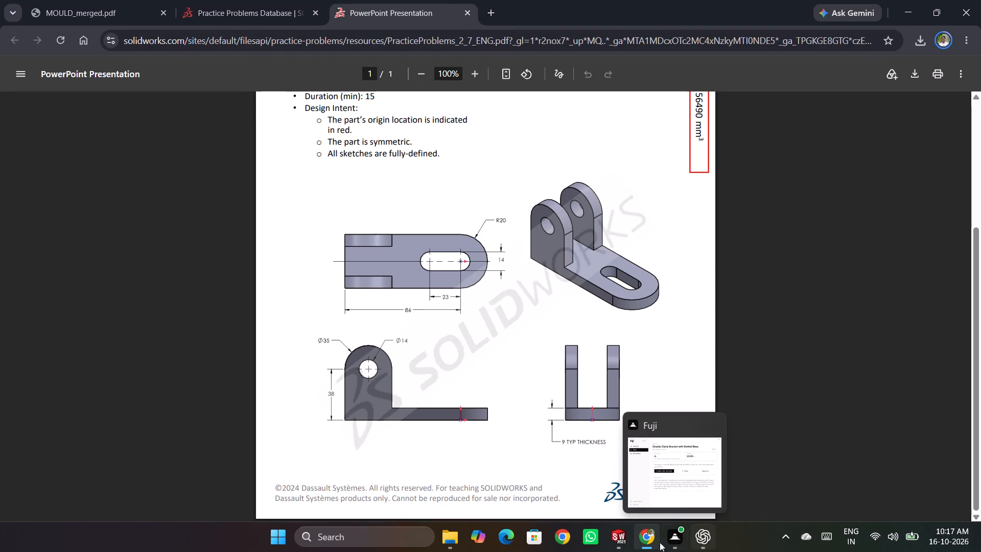
Switch to WhatsApp and read the unread messages in the 2023 MechE and Jr.Designer Tool 6TH Batch groups.
left_click(576, 537)
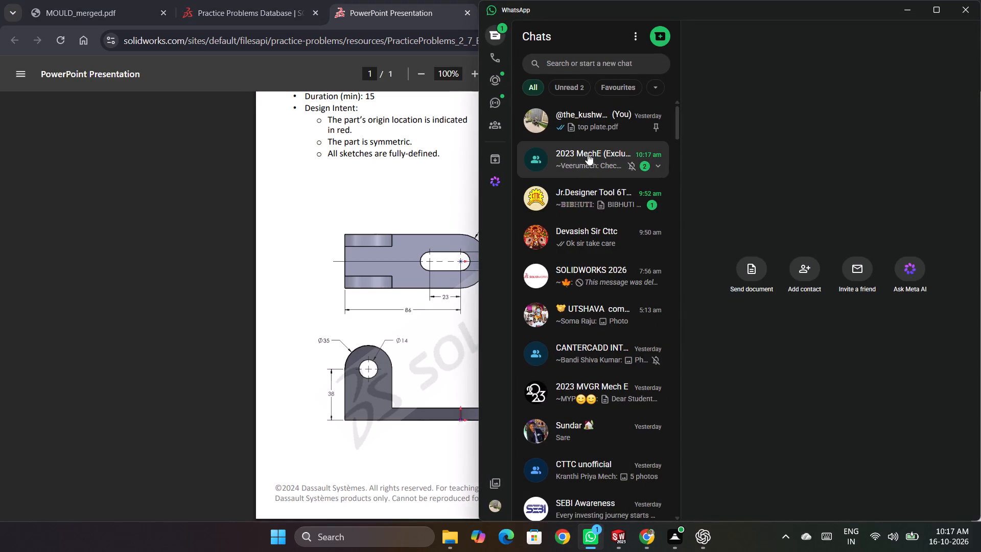
left_click(588, 154)
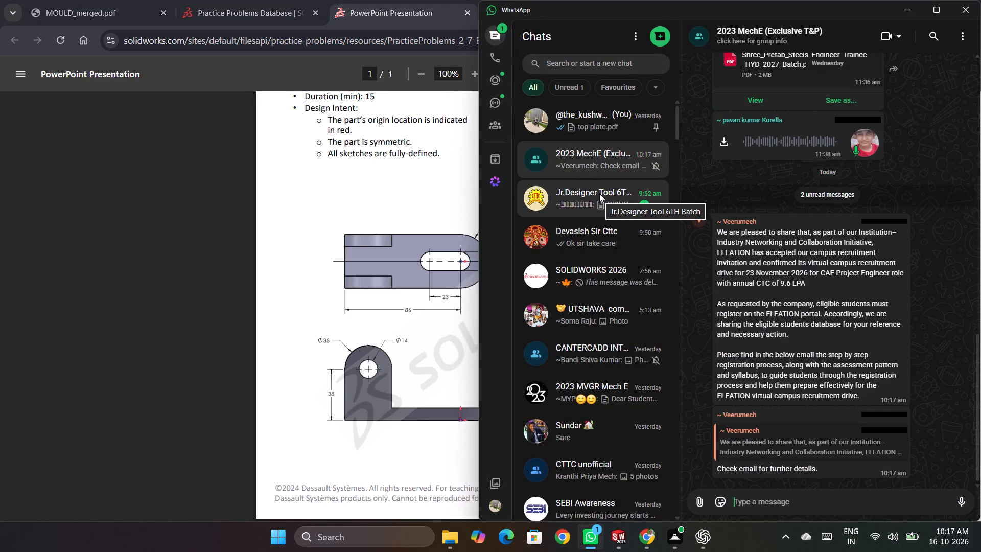
left_click(599, 194)
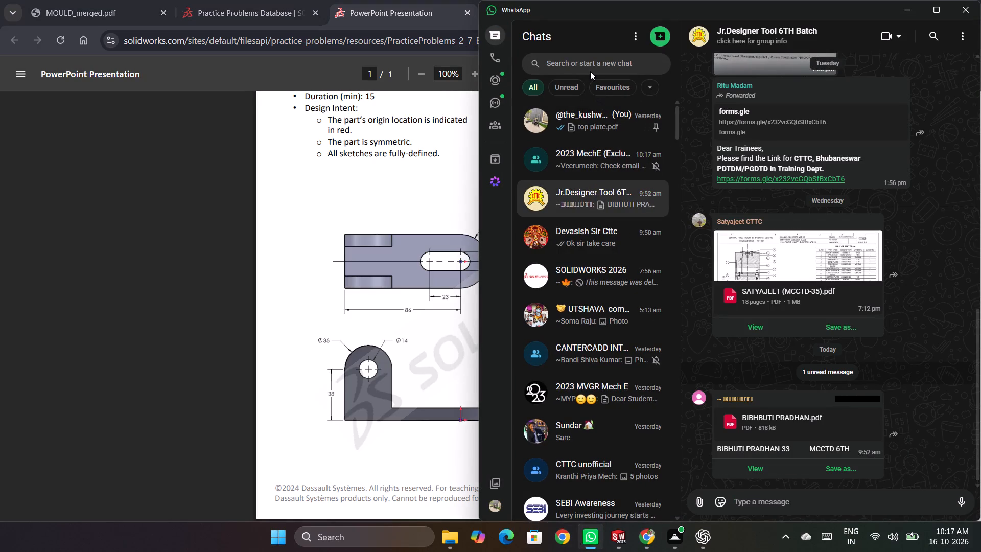
Find Nani's chat in the WhatsApp chat list and start adding an attachment to a message there.
left_click(590, 71)
scroll(603, 355, "down", 6)
left_click(603, 350)
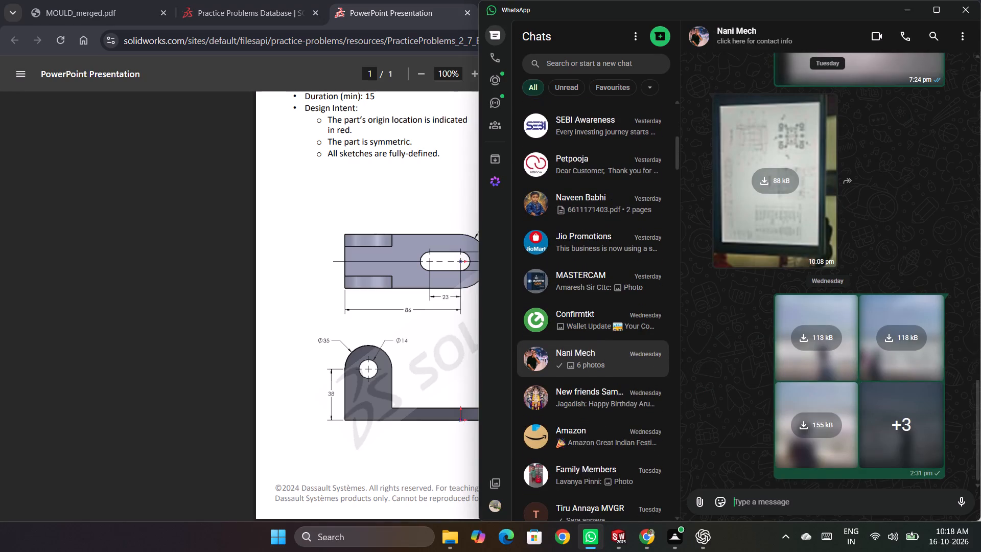
right_click(815, 500)
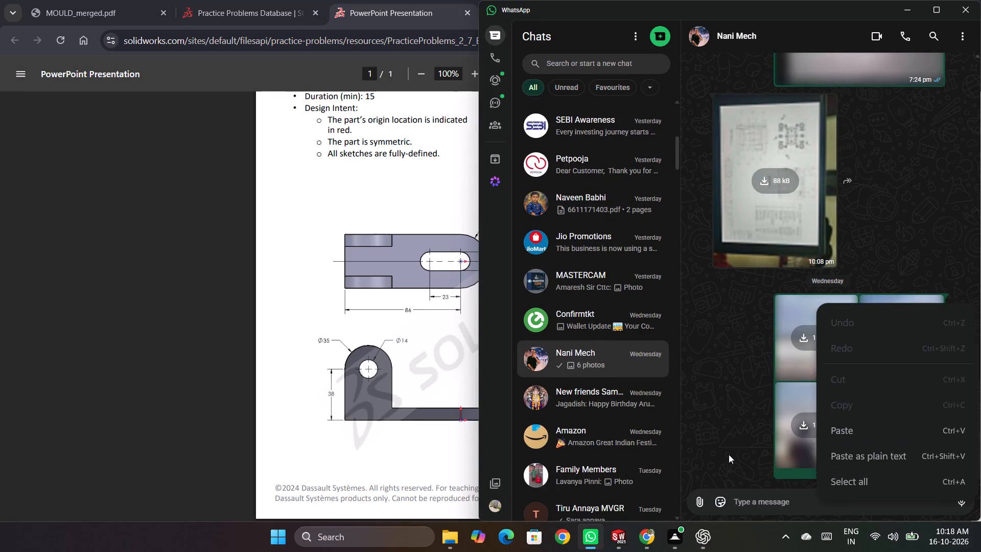
left_click(729, 454)
left_click(700, 502)
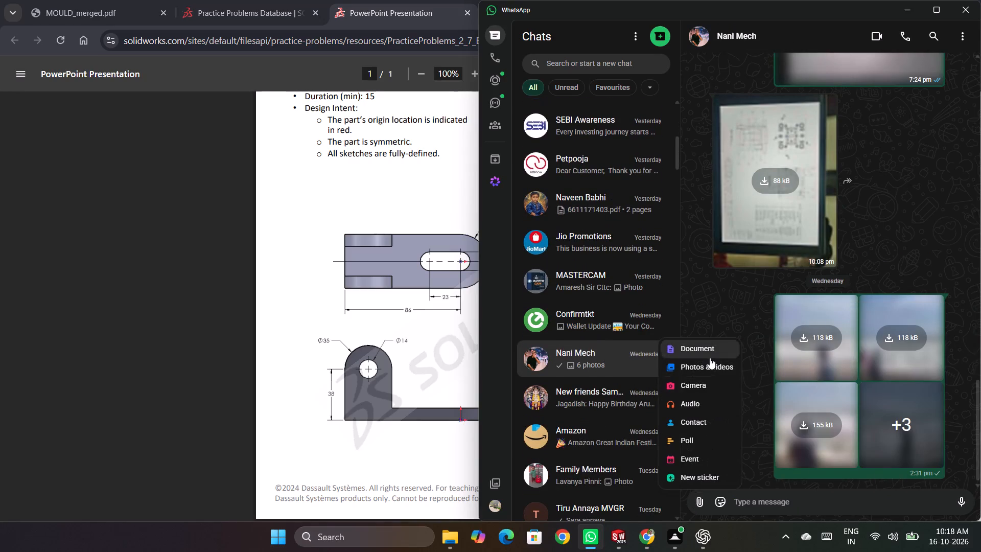
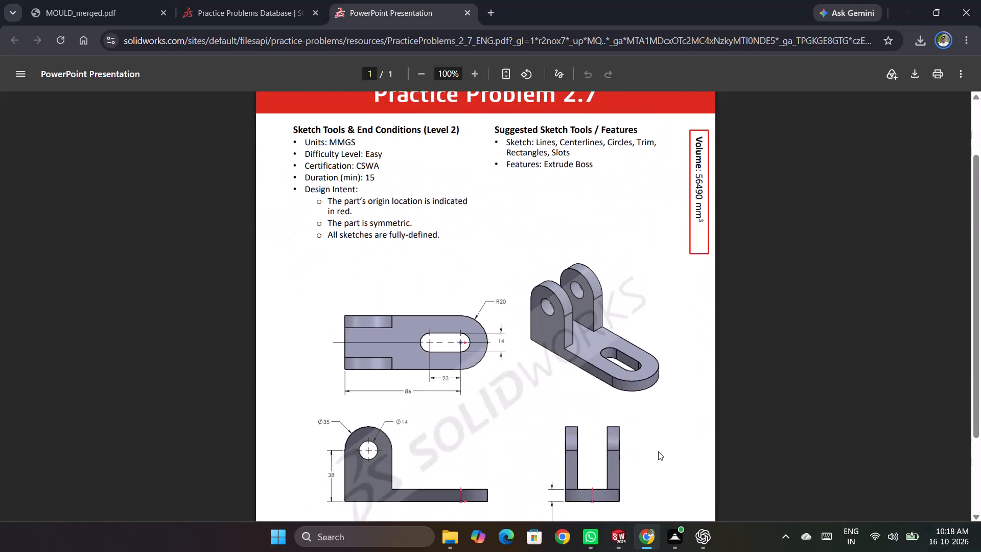
Look over the Practice Problem 2.7 sheet's design notes and dimensioned views in the browser, minimizing the window when finished.
scroll(658, 451, "up", 4)
scroll(664, 448, "down", 4)
scroll(669, 454, "up", 5)
scroll(668, 451, "down", 5)
scroll(663, 455, "up", 4)
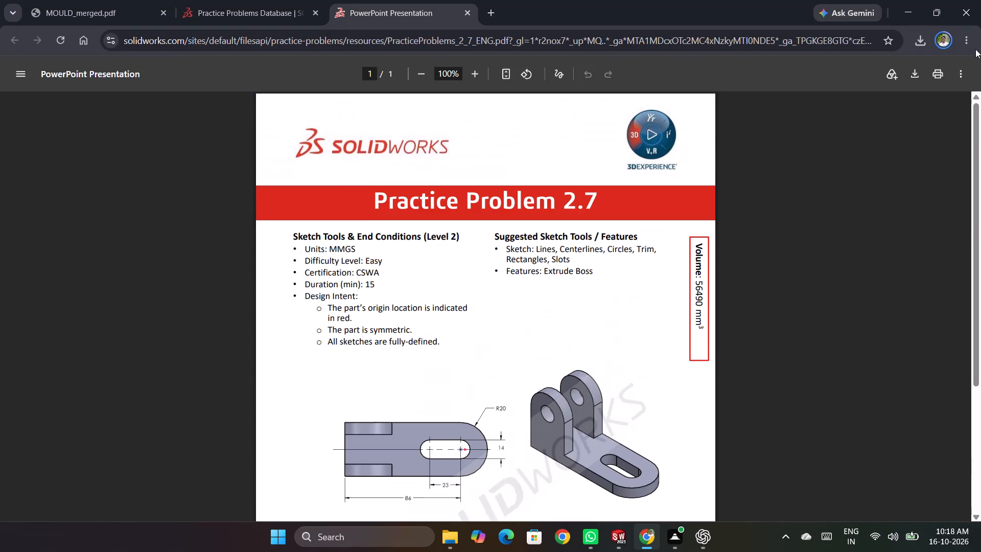
scroll(587, 245, "down", 6)
left_click(914, 0)
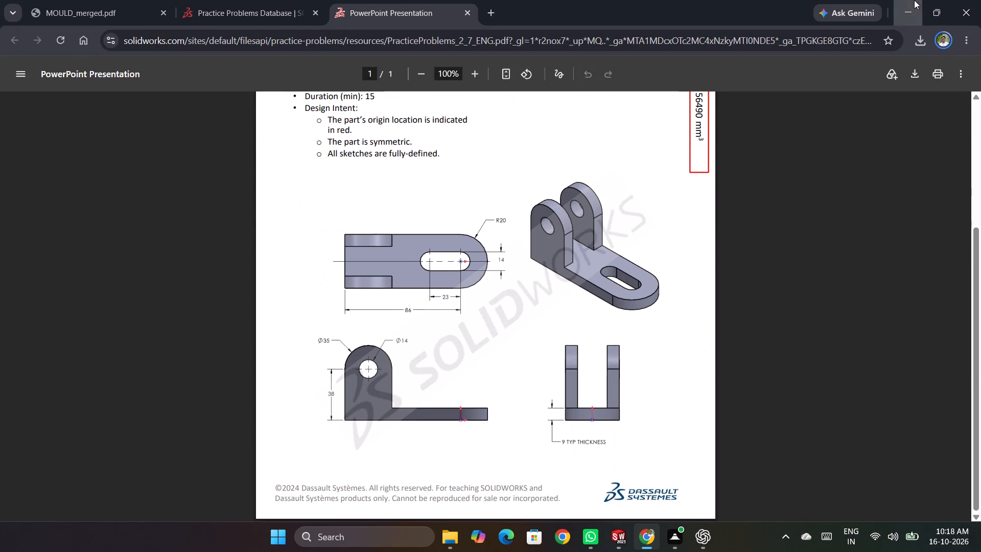
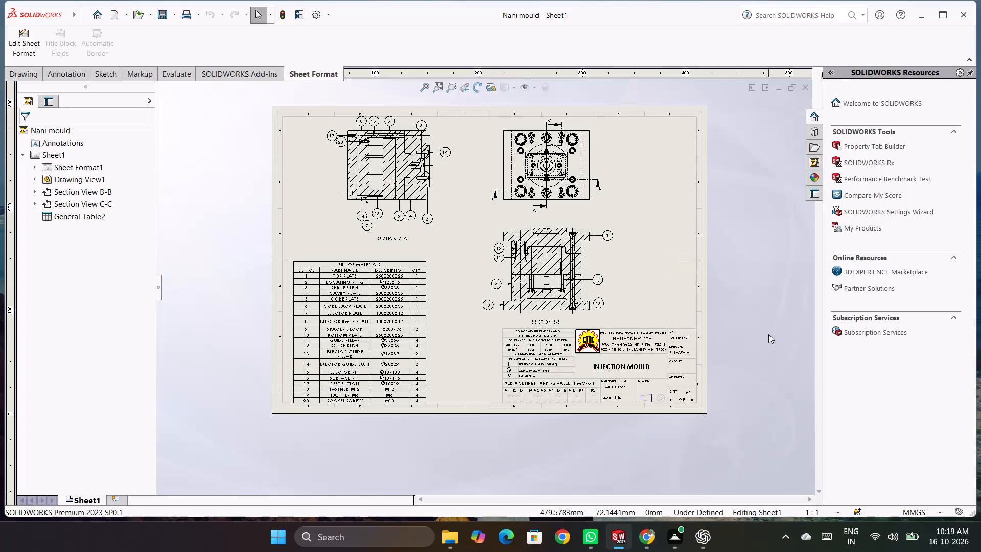
Examine Section C-C of the Nani mould drawing, including its numbered balloons and the area around balloons 13 and 14.
scroll(436, 111, "down", 2)
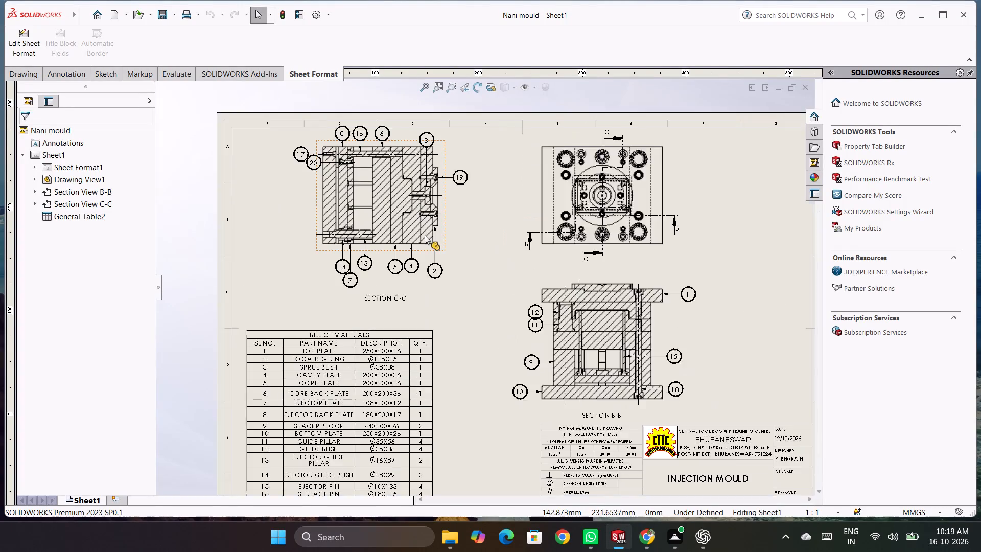
scroll(425, 235, "down", 8)
scroll(361, 300, "up", 1)
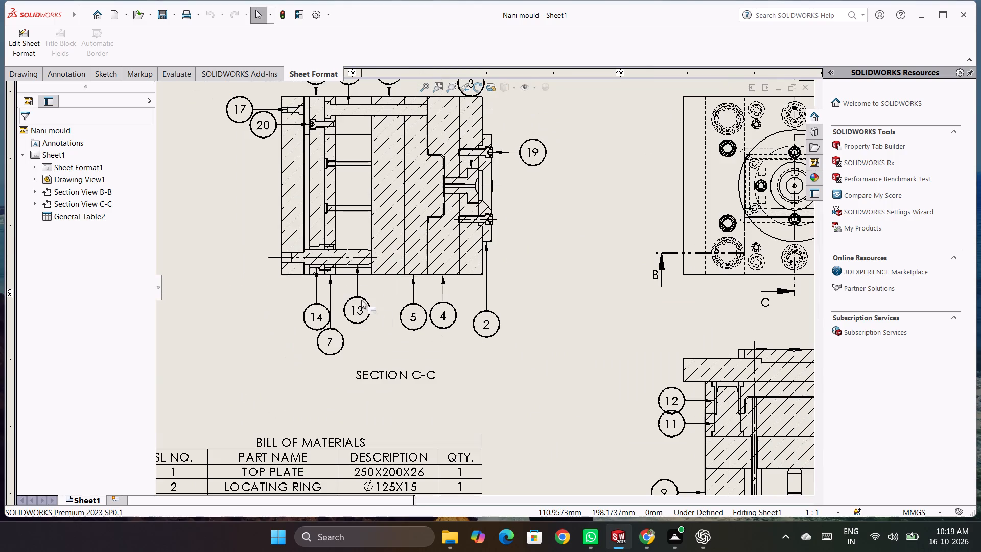
scroll(350, 282, "down", 8)
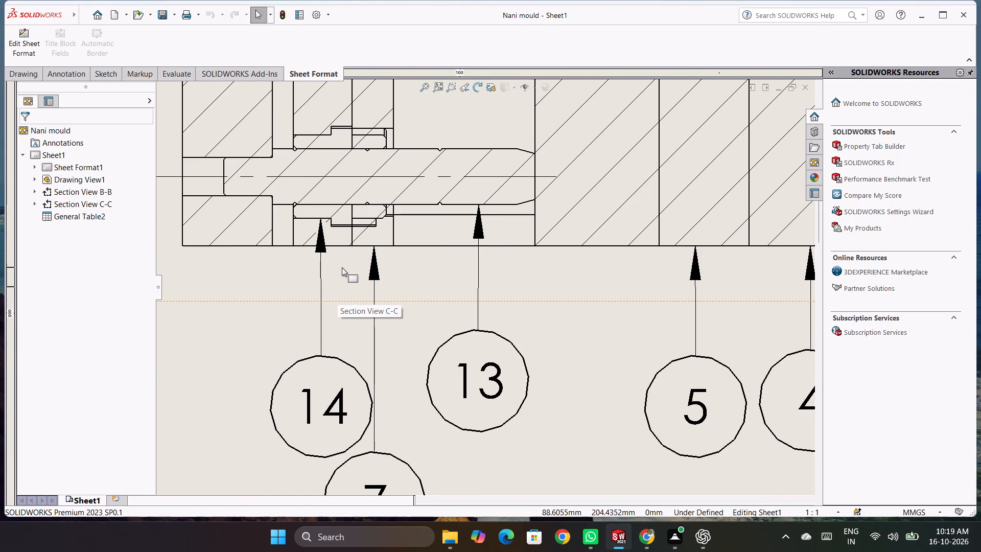
scroll(378, 313, "up", 4)
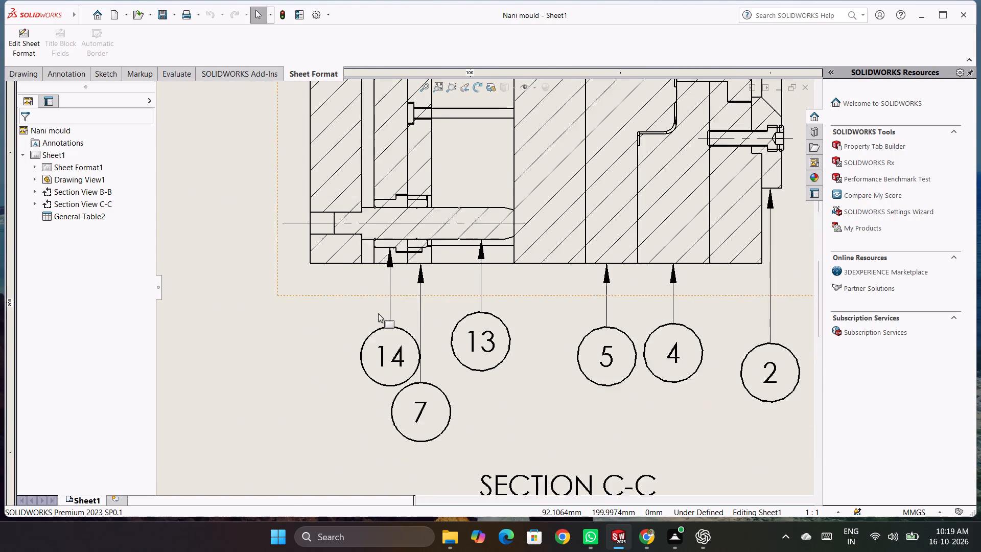
scroll(383, 316, "up", 5)
scroll(367, 253, "up", 1)
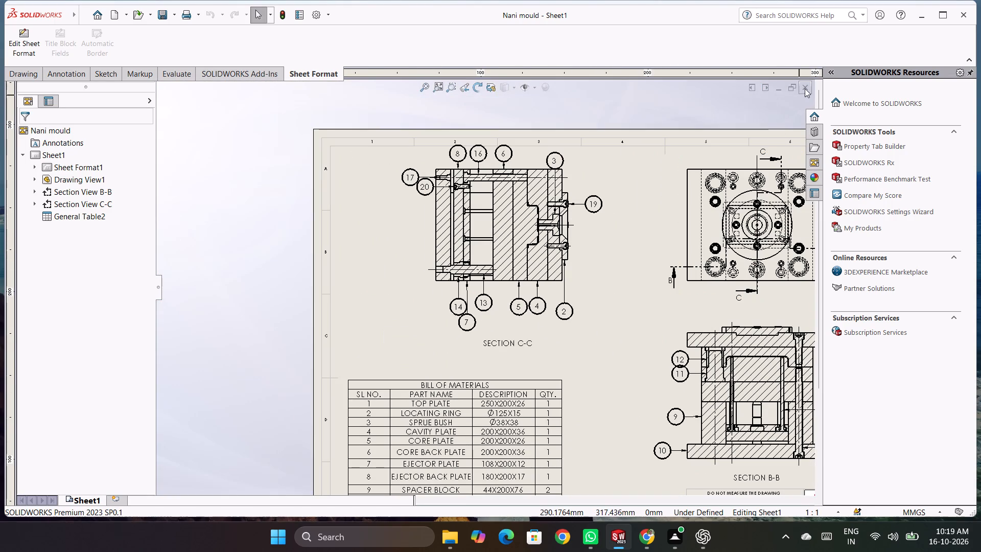
Close the Nani mould drawing.
left_click(804, 83)
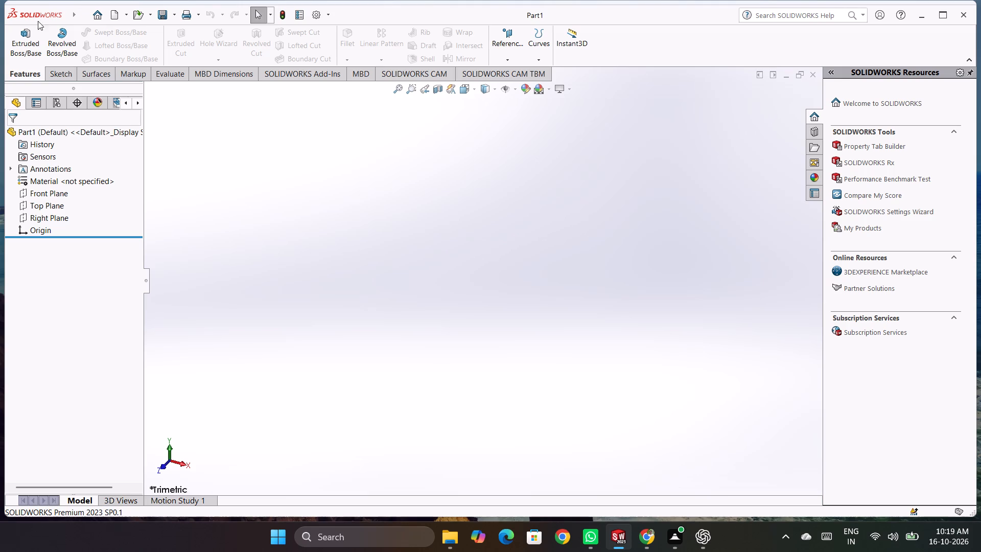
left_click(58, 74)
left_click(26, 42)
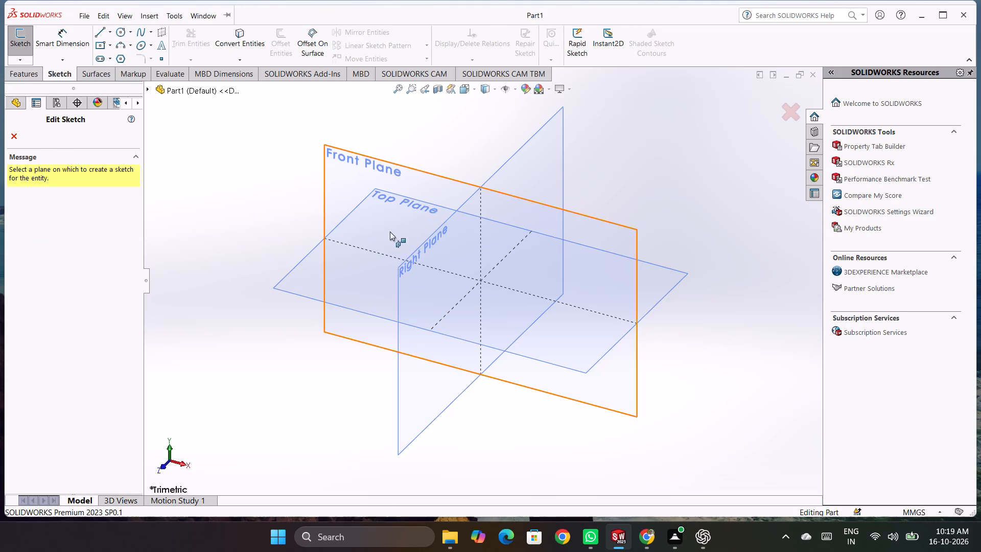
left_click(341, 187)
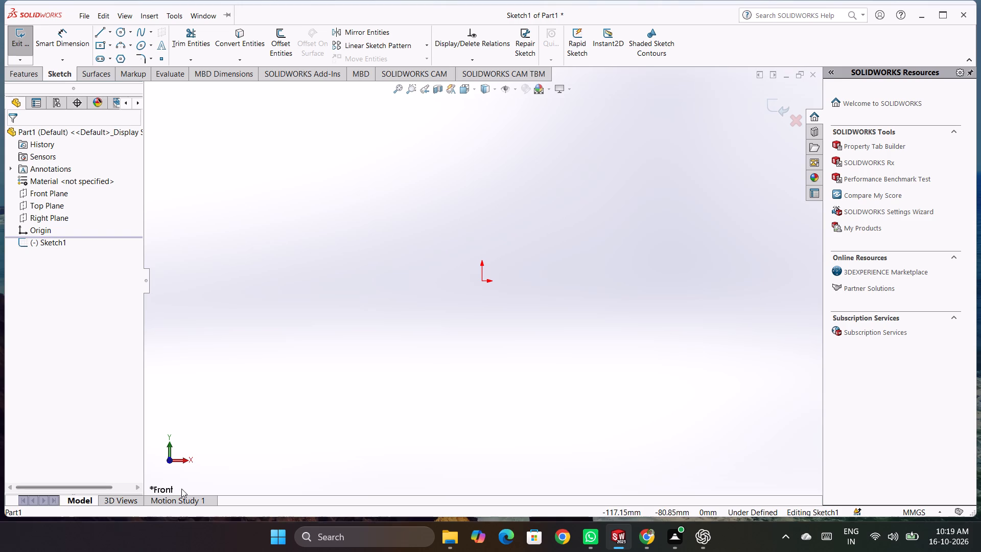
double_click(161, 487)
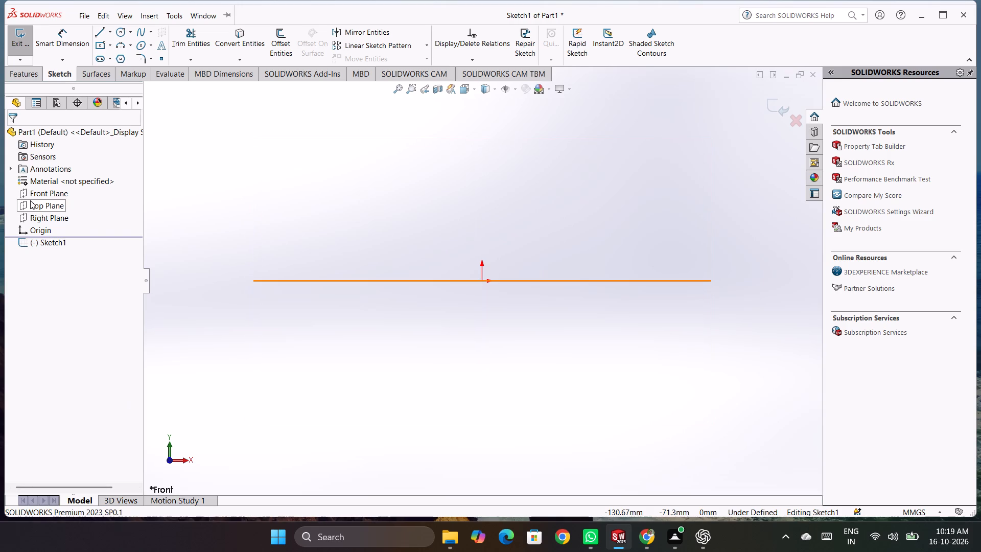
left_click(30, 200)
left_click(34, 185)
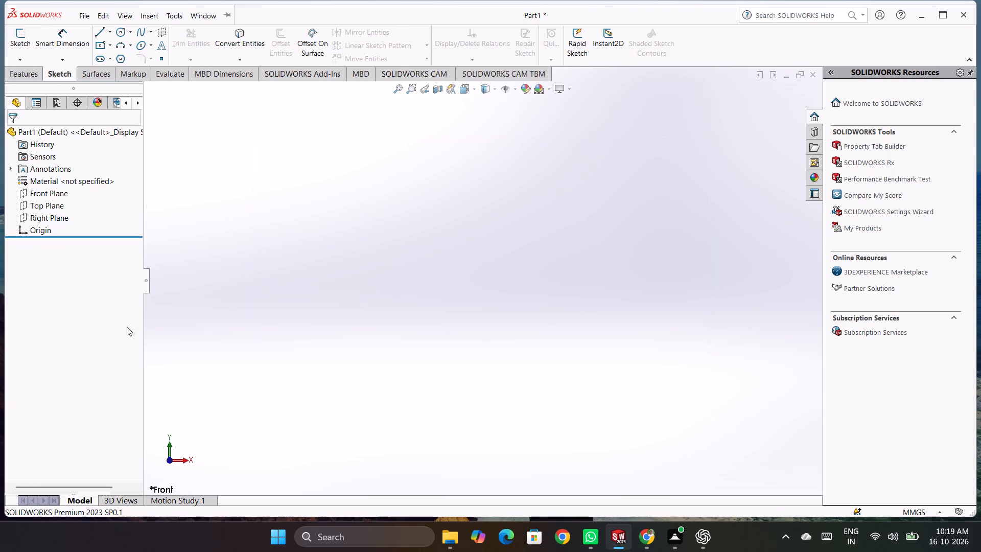
Start a sketch on the Top Plane with a horizontal line about 114 mm long from the origin.
key("ctrl+7")
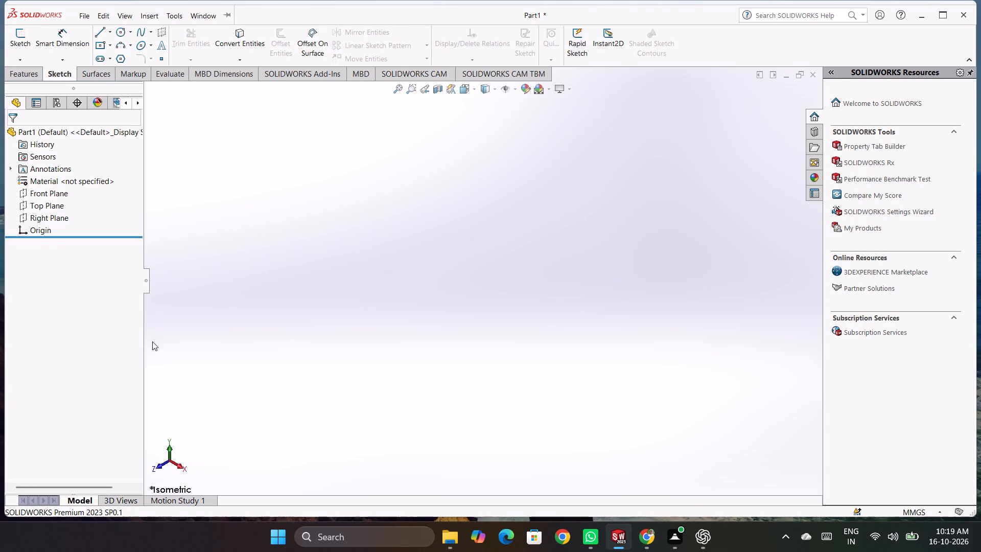
left_click(56, 203)
right_click(471, 235)
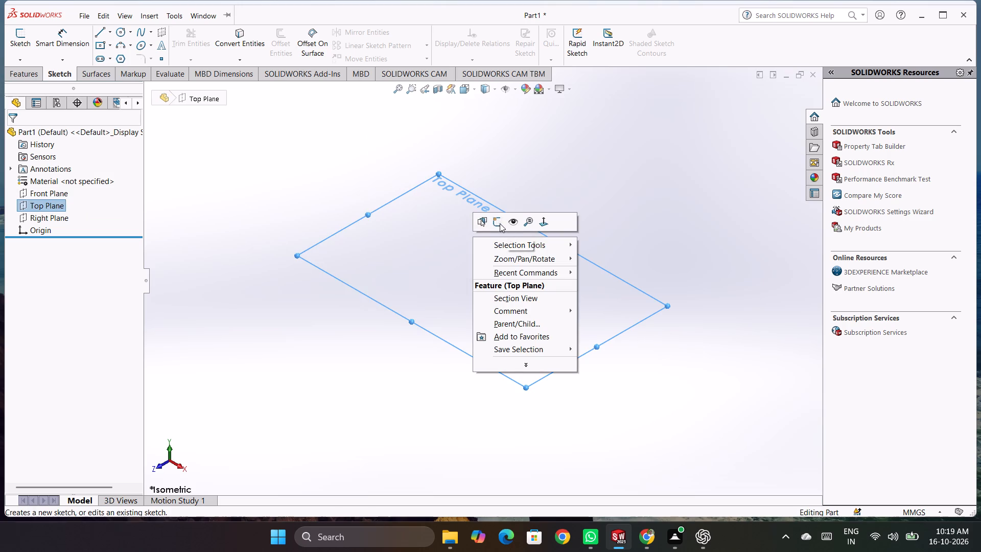
left_click(500, 223)
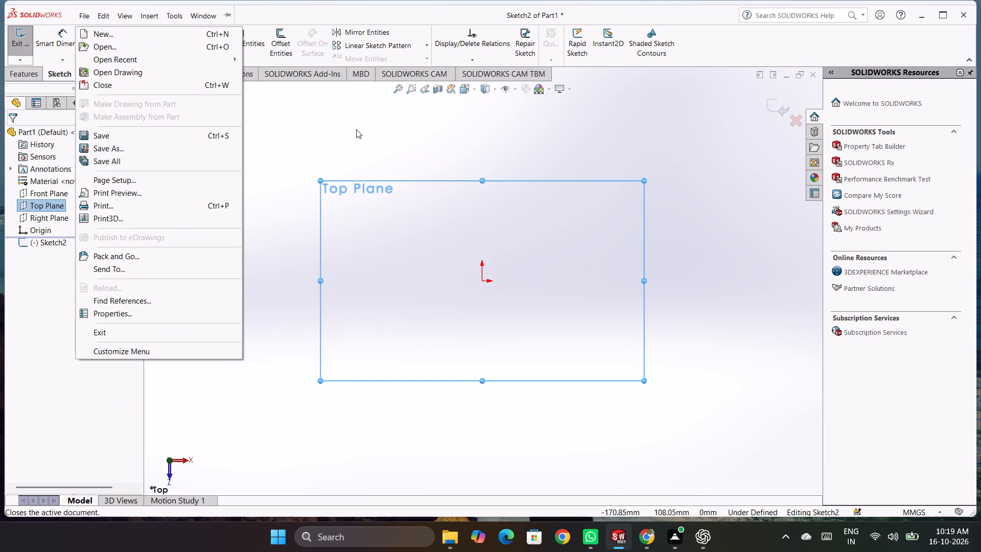
left_click(343, 96)
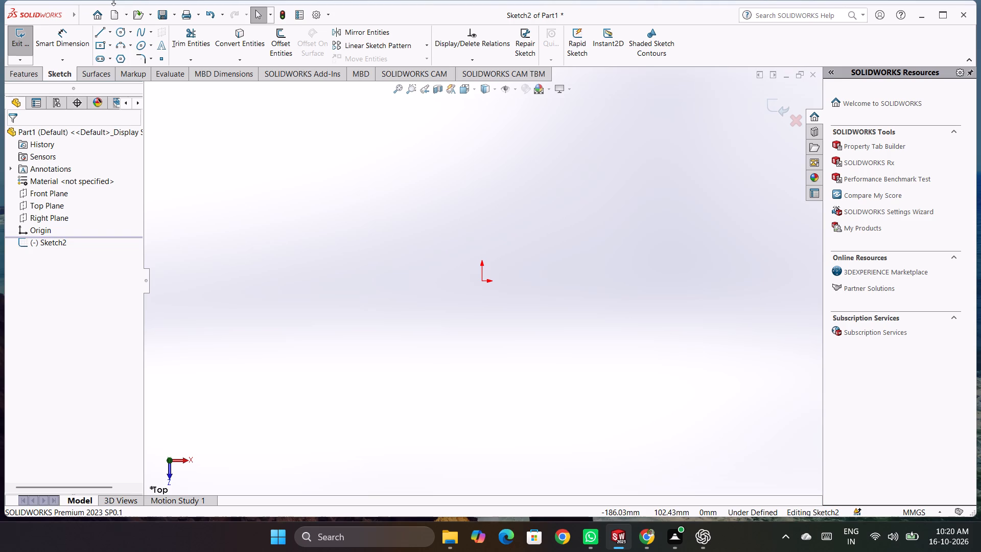
left_click(101, 32)
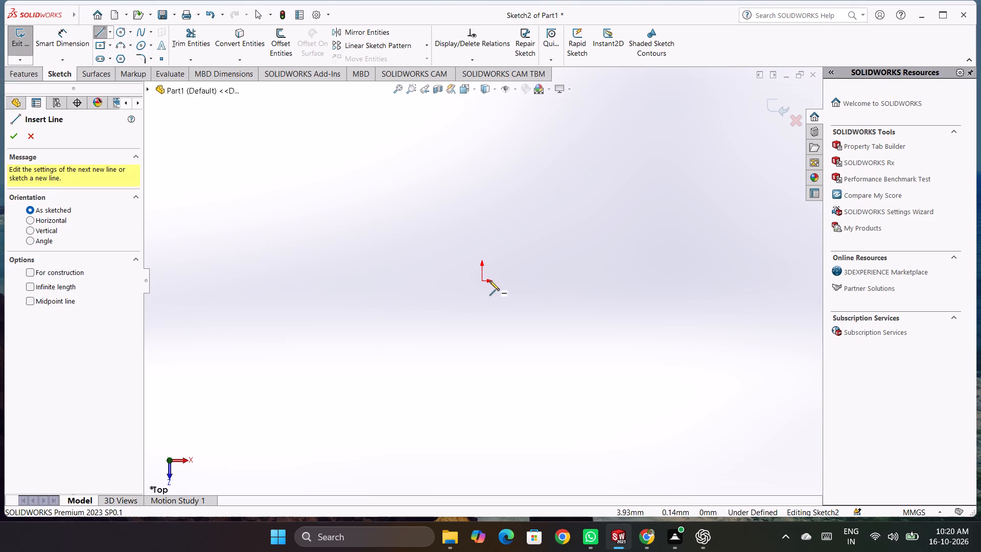
left_click(480, 281)
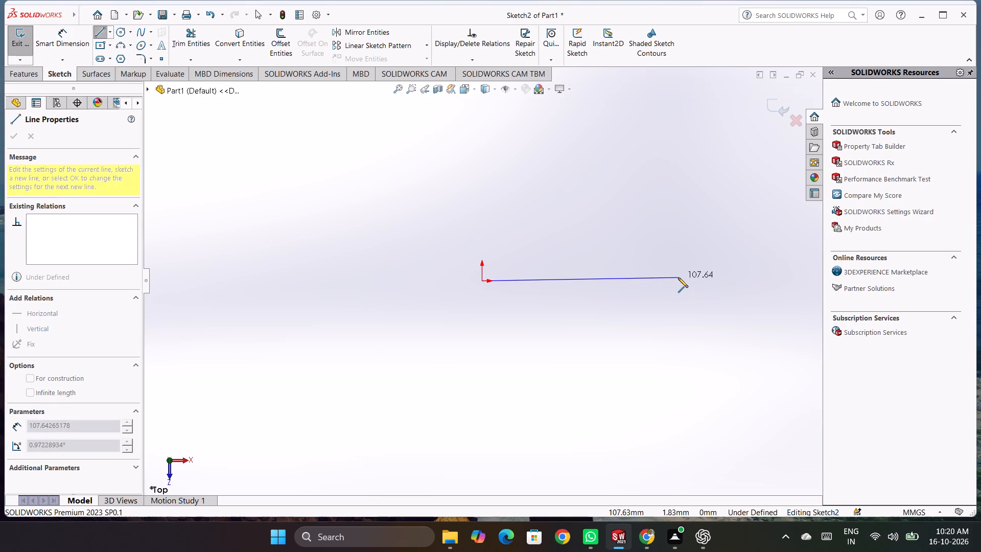
left_click(690, 280)
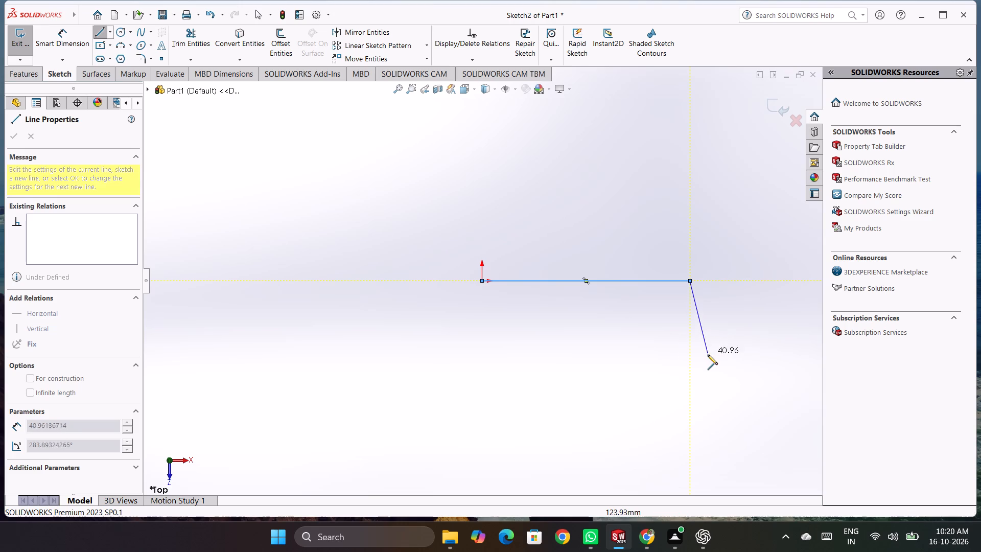
key("Escape")
Dimension the horizontal line's length to 86 mm with Smart Dimension.
scroll(338, 311, "up", 4)
scroll(723, 303, "down", 4)
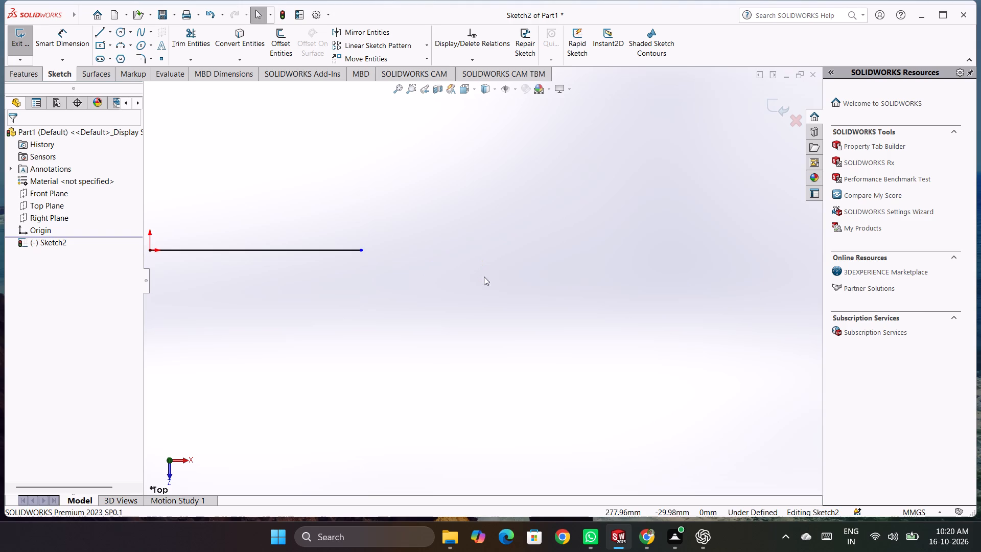
scroll(318, 254, "up", 2)
left_click(78, 47)
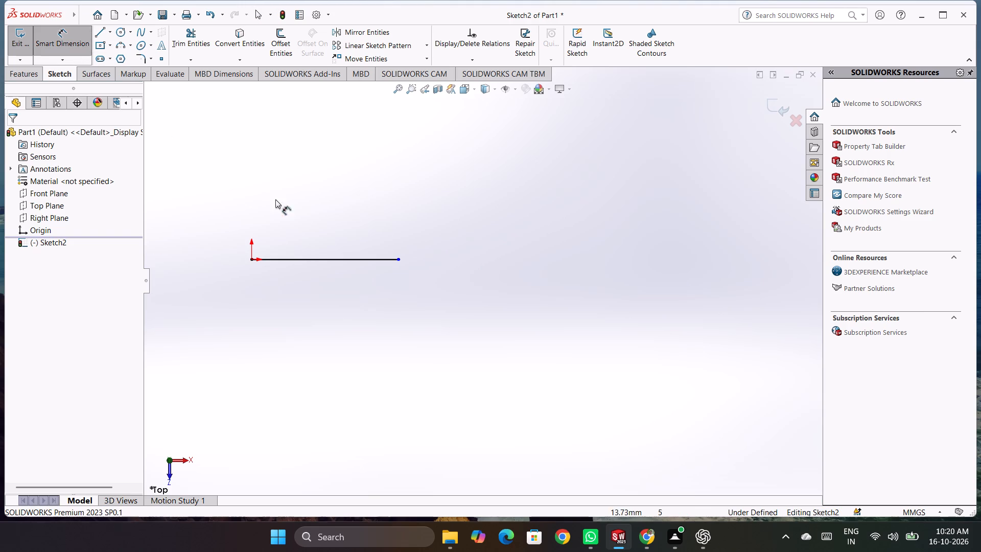
left_click(302, 256)
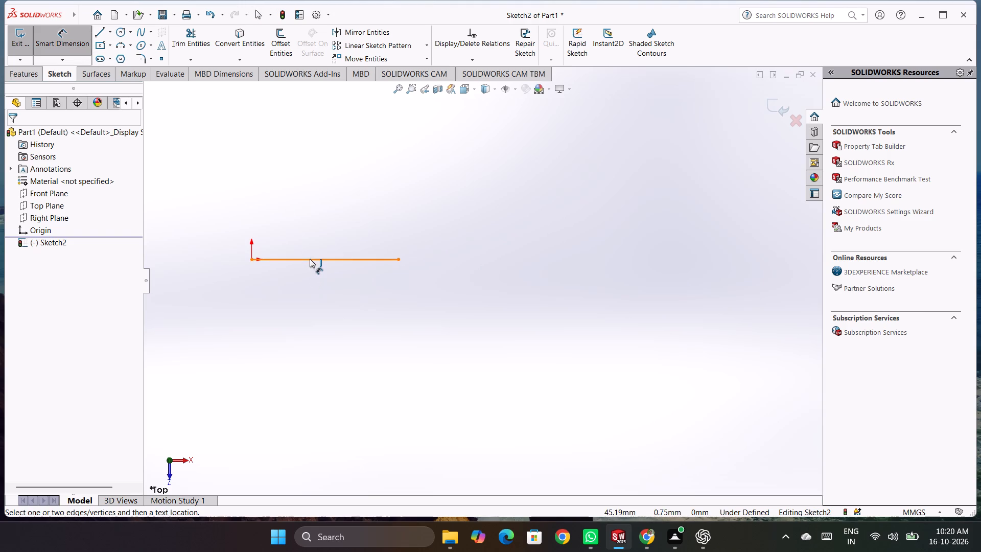
left_click(310, 259)
left_click(319, 286)
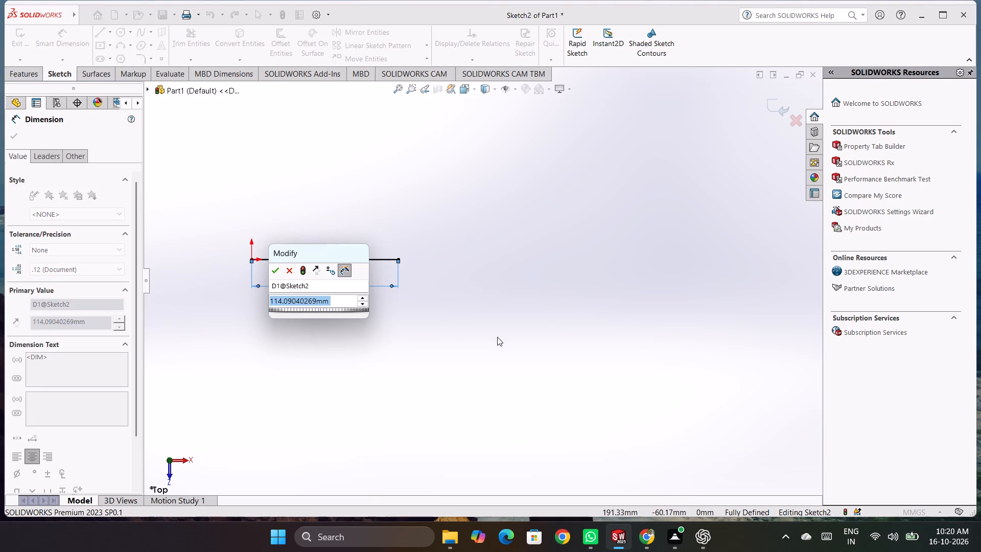
type("86")
key("Return")
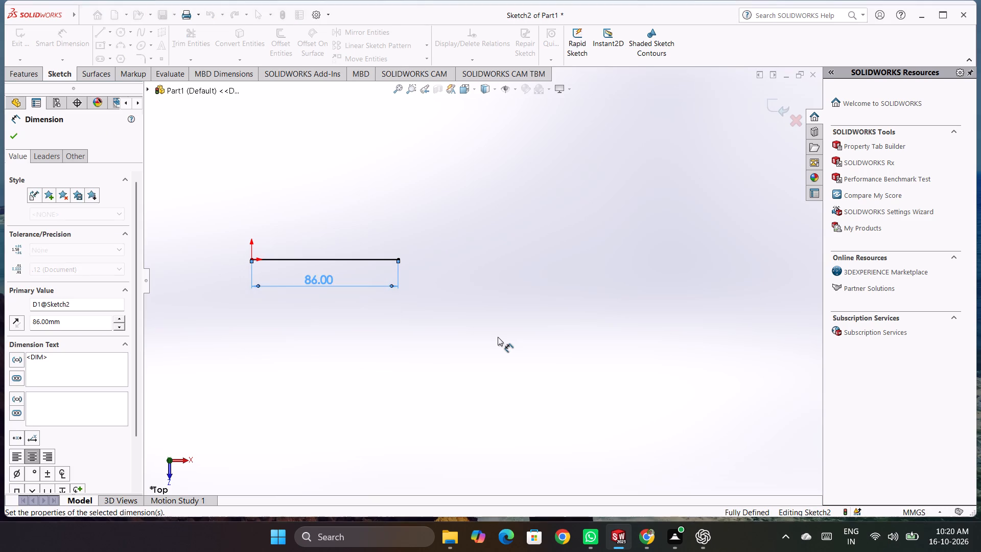
left_click(498, 337)
Sketch a straight slot from the line's far endpoint back along the line, about 24.5 mm between centres and 17.6 mm wide.
scroll(170, 185, "down", 3)
scroll(626, 348, "down", 1)
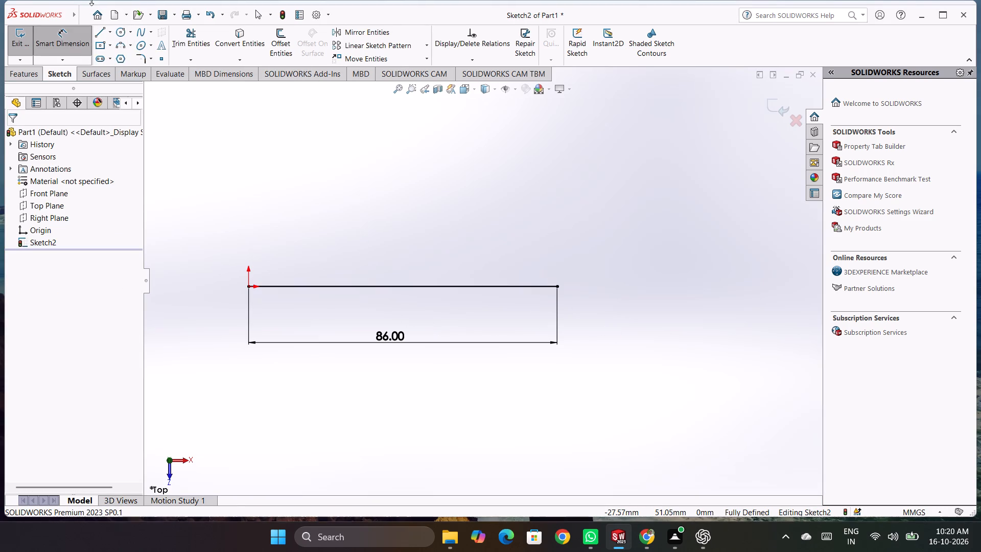
left_click(103, 59)
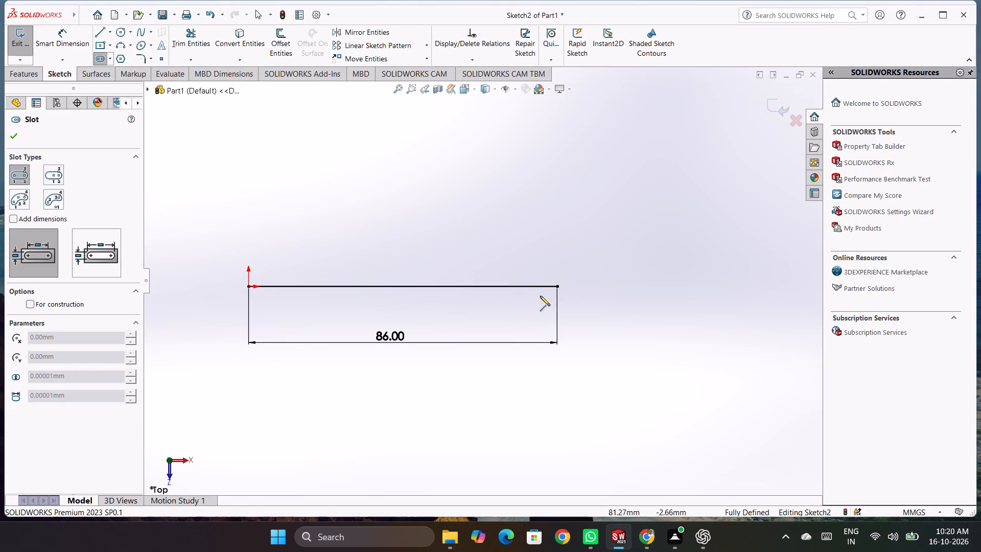
left_click(558, 287)
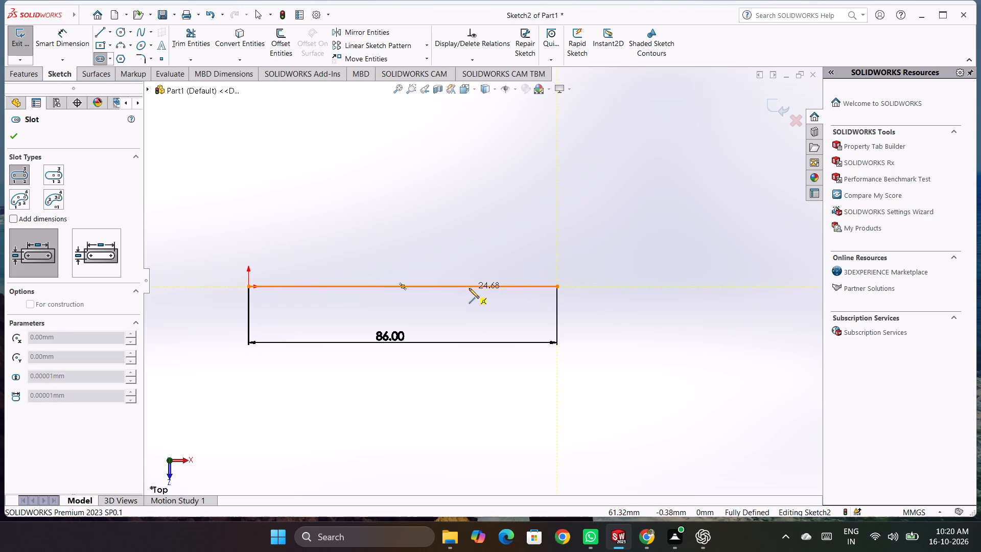
left_click(469, 288)
left_click(498, 318)
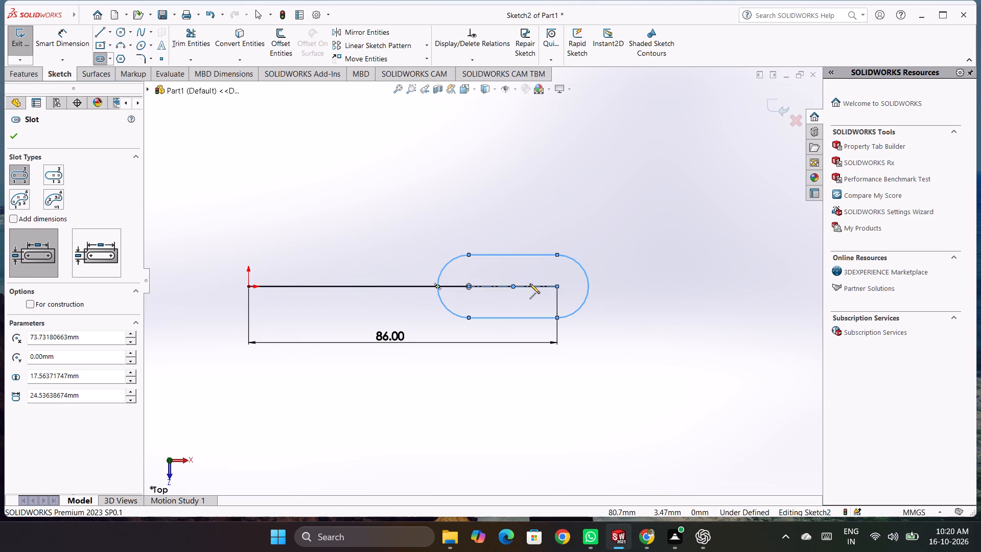
key("Escape")
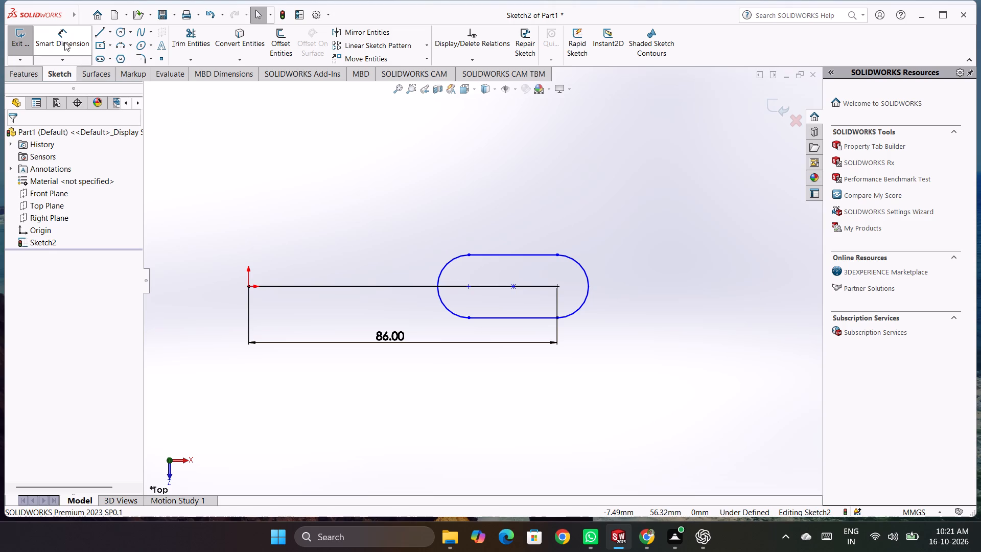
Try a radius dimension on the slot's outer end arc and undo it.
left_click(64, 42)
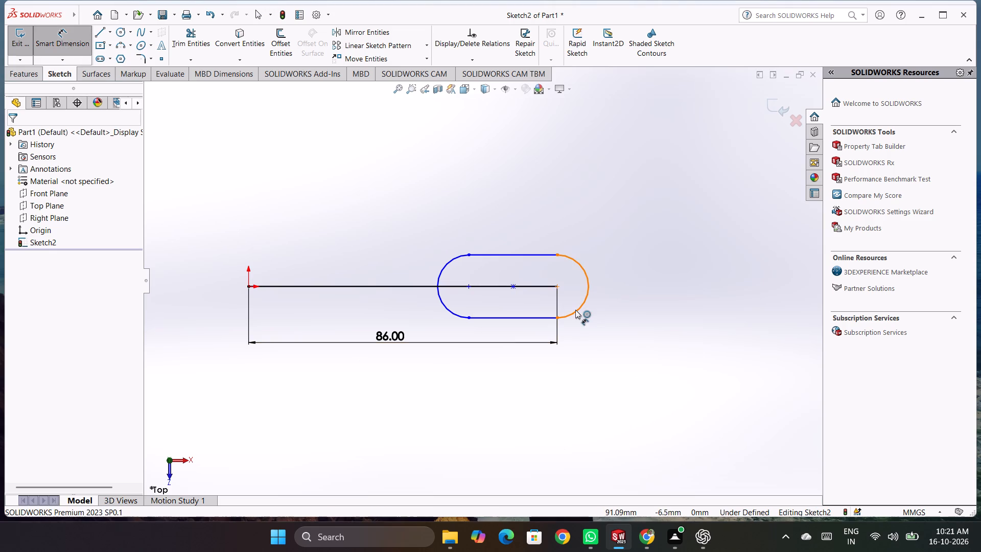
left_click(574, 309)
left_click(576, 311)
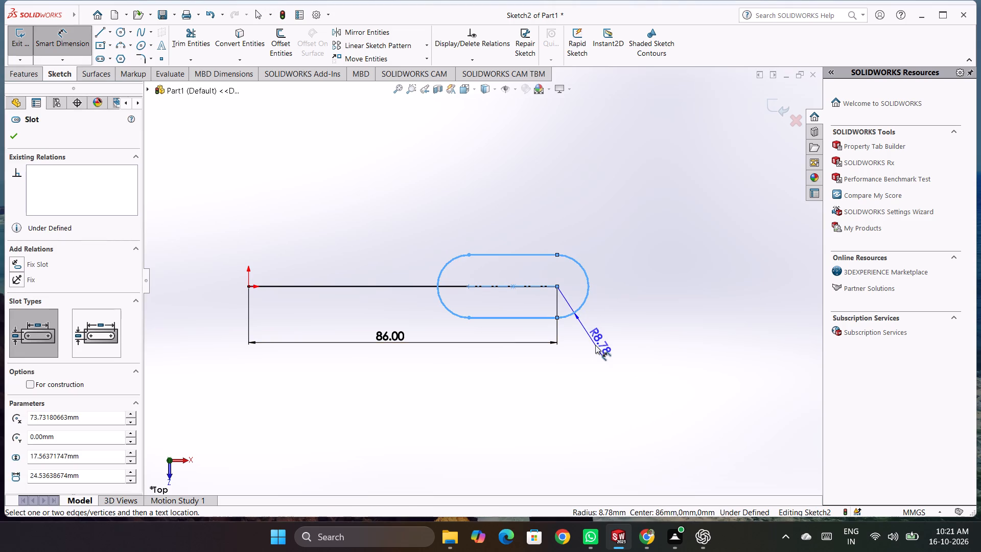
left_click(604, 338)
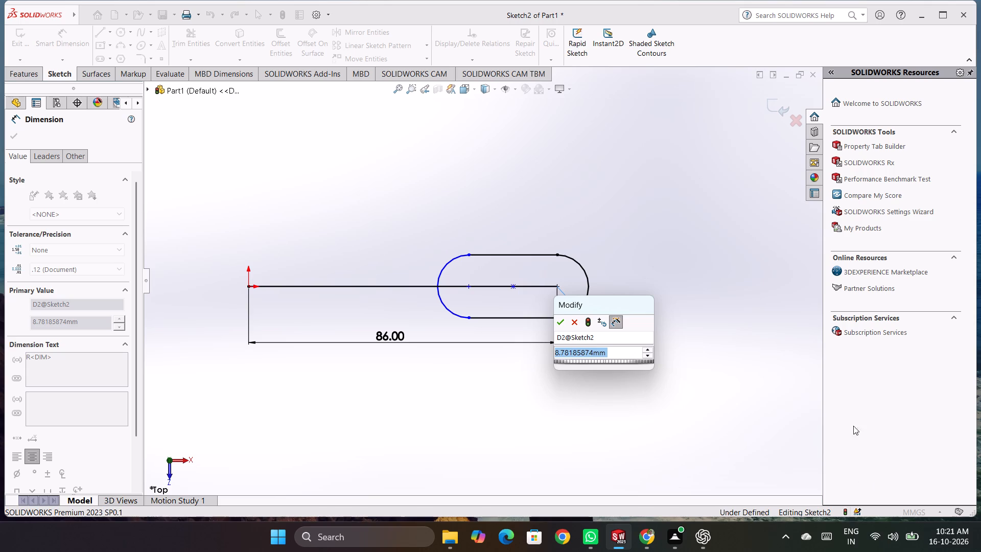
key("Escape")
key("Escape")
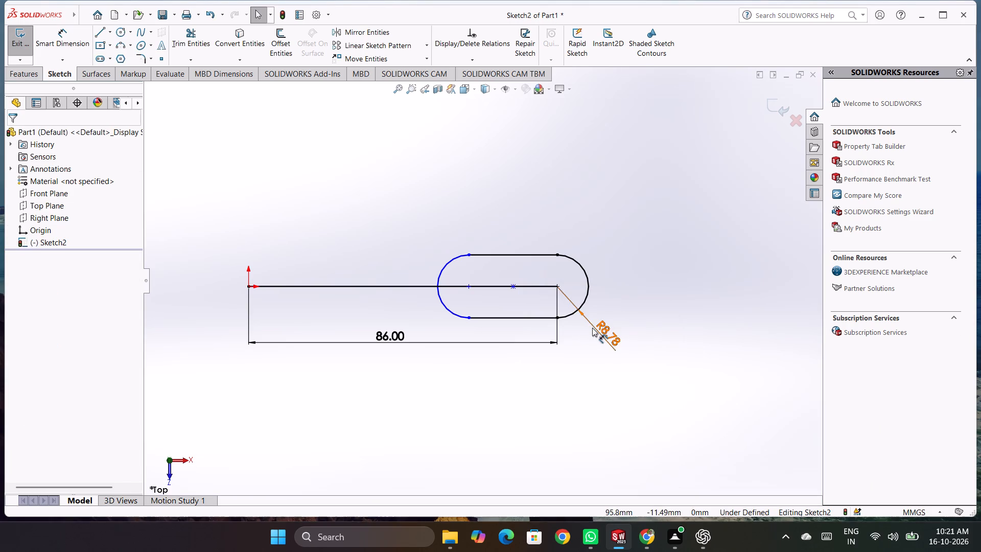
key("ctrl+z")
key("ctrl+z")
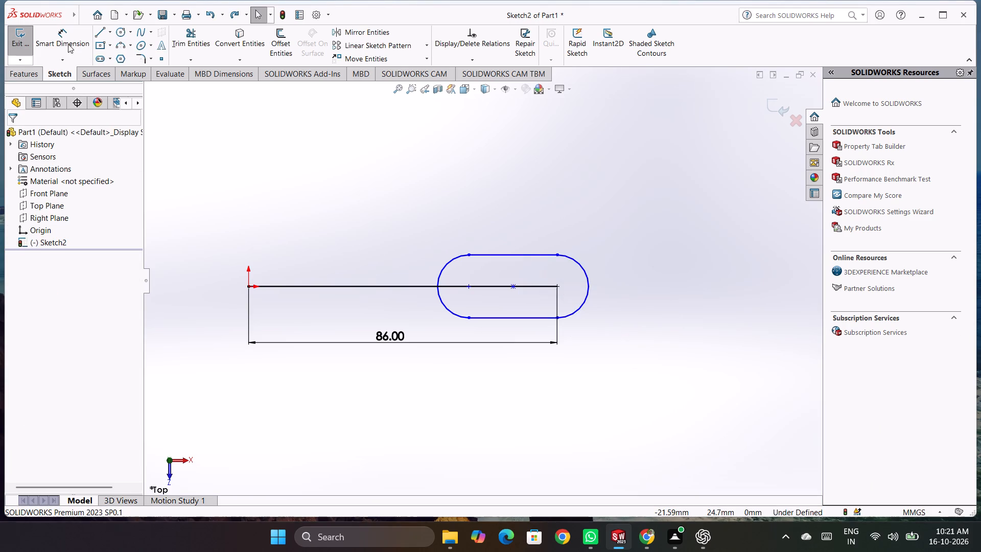
Dimension the slot's width between its two straight sides to 14 mm.
left_click(67, 37)
left_click(516, 255)
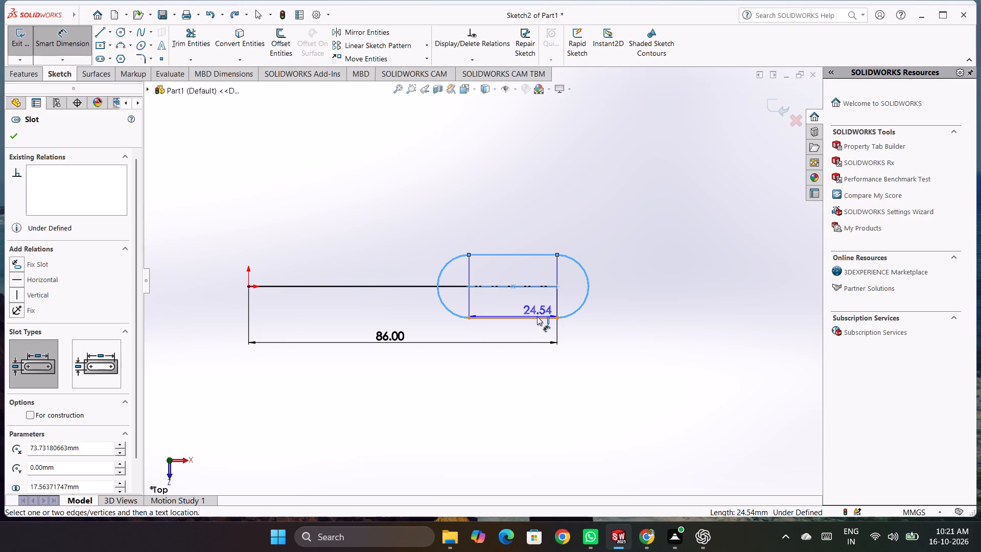
left_click(537, 315)
left_click(616, 286)
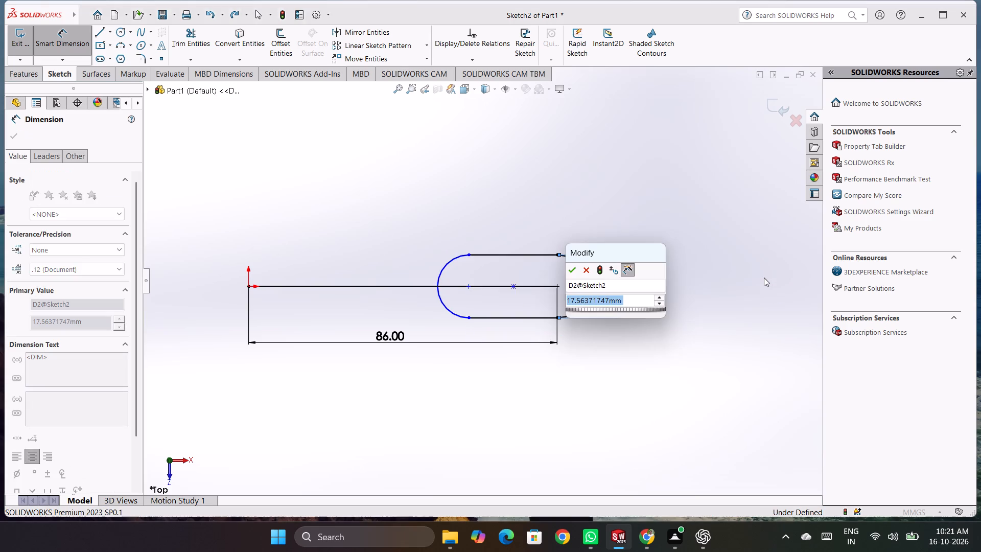
type("14")
key("Return")
left_click(698, 290)
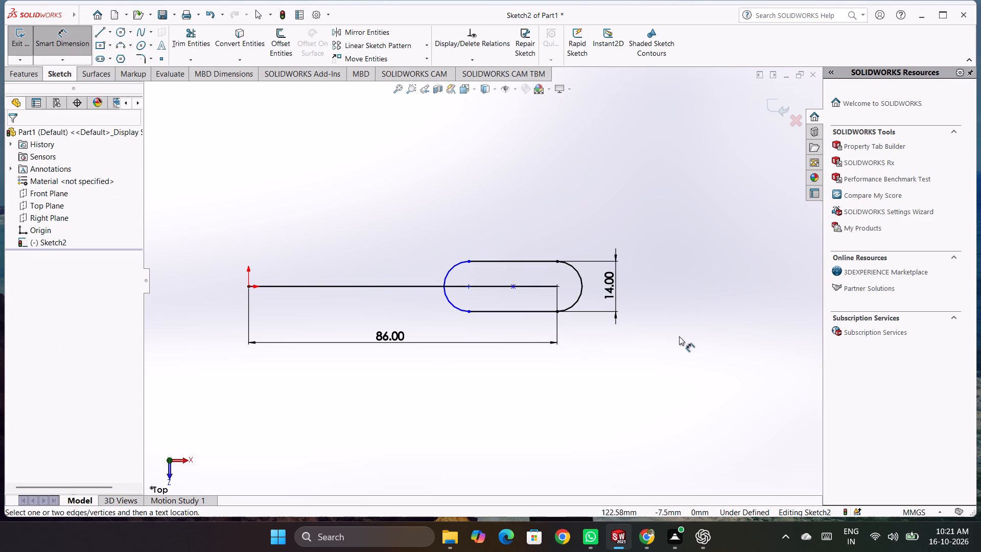
Dimension the slot's centre-to-centre length between its two arc centres to 23 mm.
left_click(470, 288)
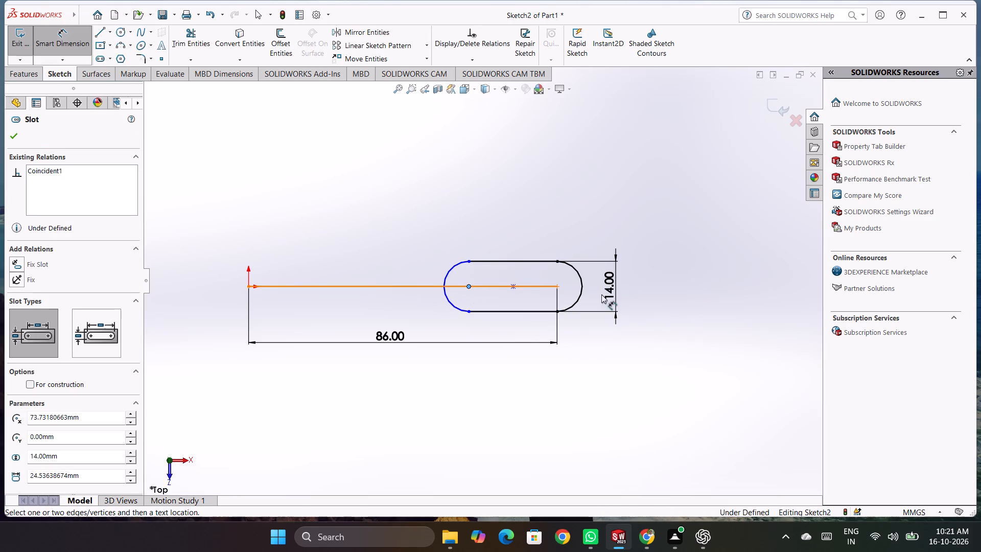
left_click(558, 285)
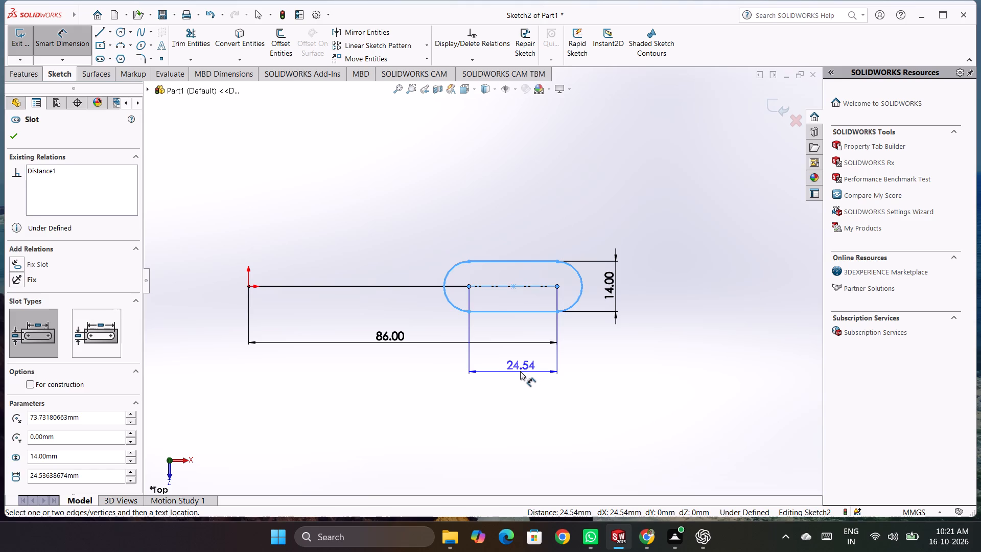
left_click(517, 370)
type("23")
key("Return")
left_click(684, 368)
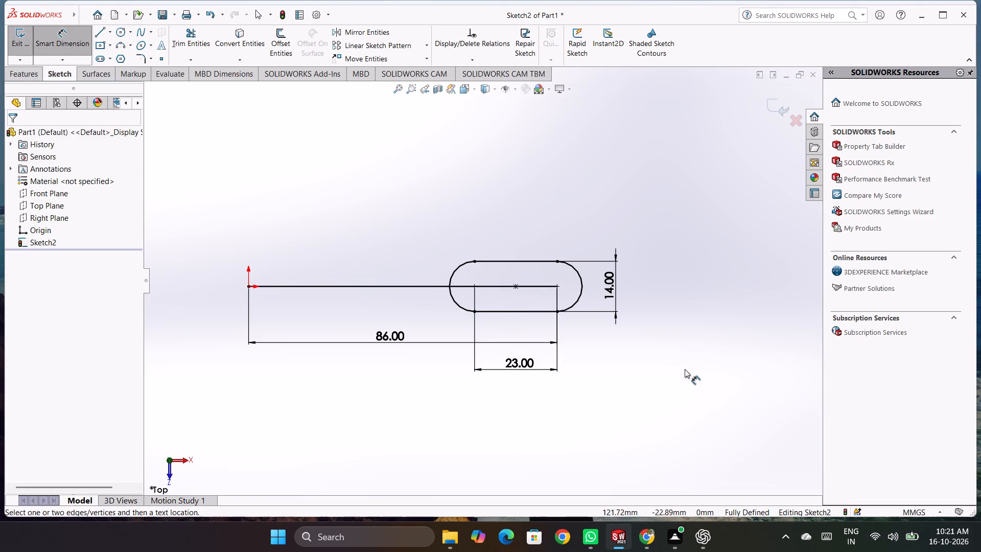
Move the slot's 14 mm width dimension farther out from the slot, clear of the outer end.
scroll(546, 239, "up", 3)
scroll(505, 250, "down", 3)
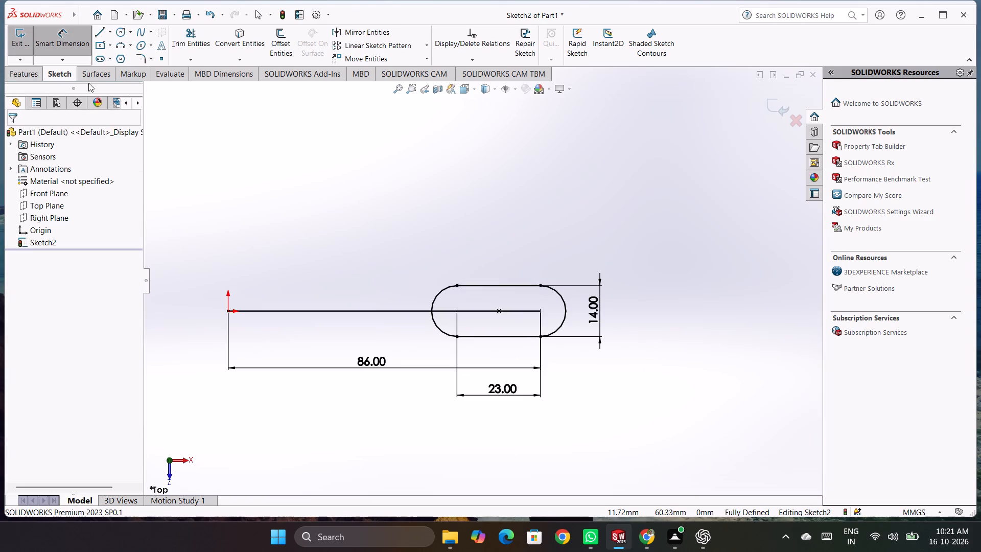
left_click_drag(598, 319, 721, 307)
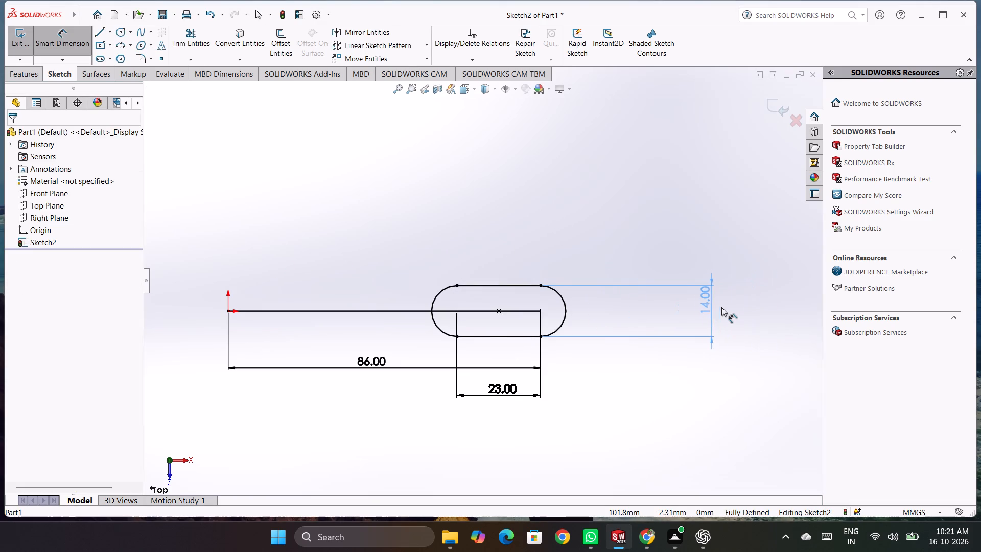
left_click_drag(721, 307, 725, 317)
left_click(685, 397)
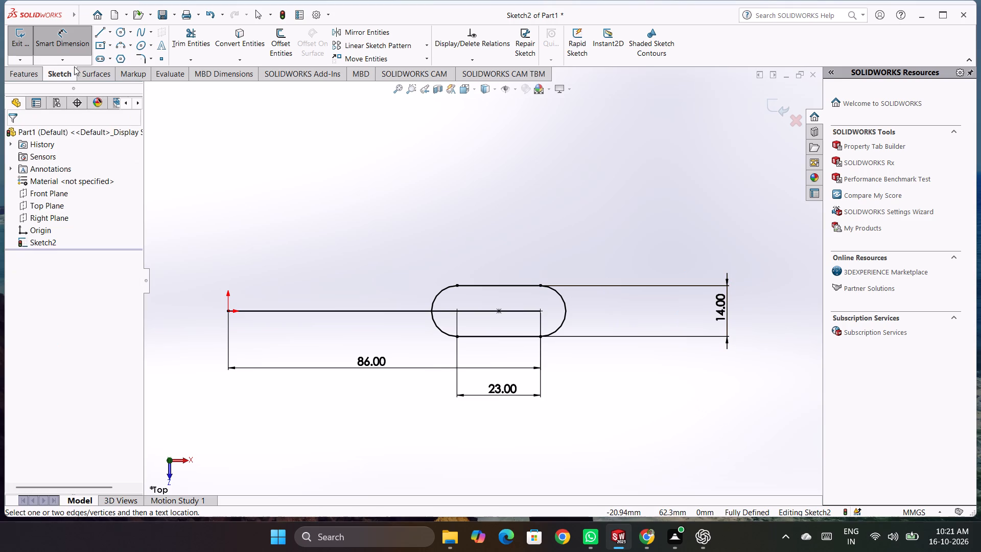
Sketch a circle of about 16.5 mm radius centred on the slot's outer arc centre at the line's far endpoint.
left_click(120, 38)
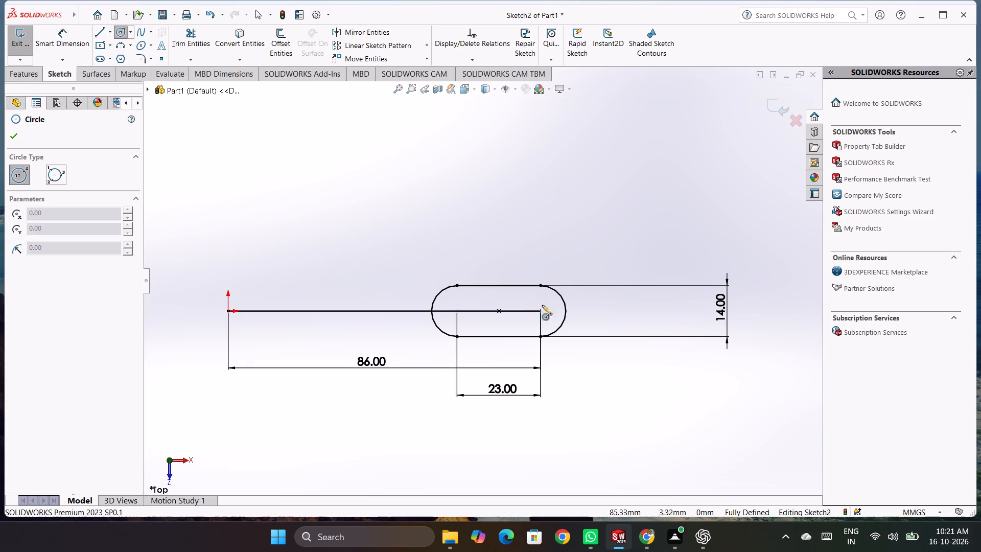
left_click(542, 313)
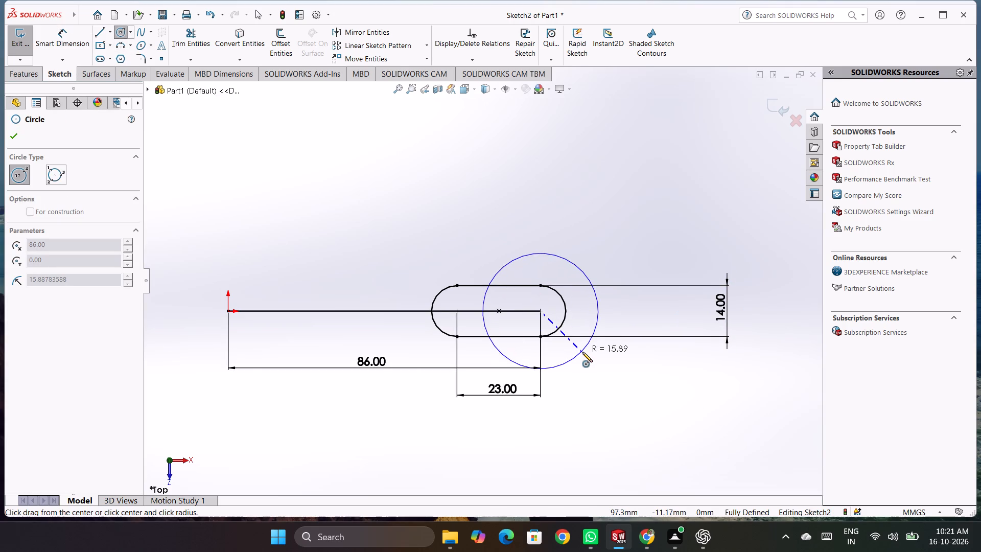
left_click(583, 353)
key("Escape")
Dimension the circle's diameter to 20 mm with Smart Dimension.
right_click_drag(348, 231, 411, 183)
right_click_drag(460, 221, 484, 164)
right_click_drag(449, 216, 507, 178)
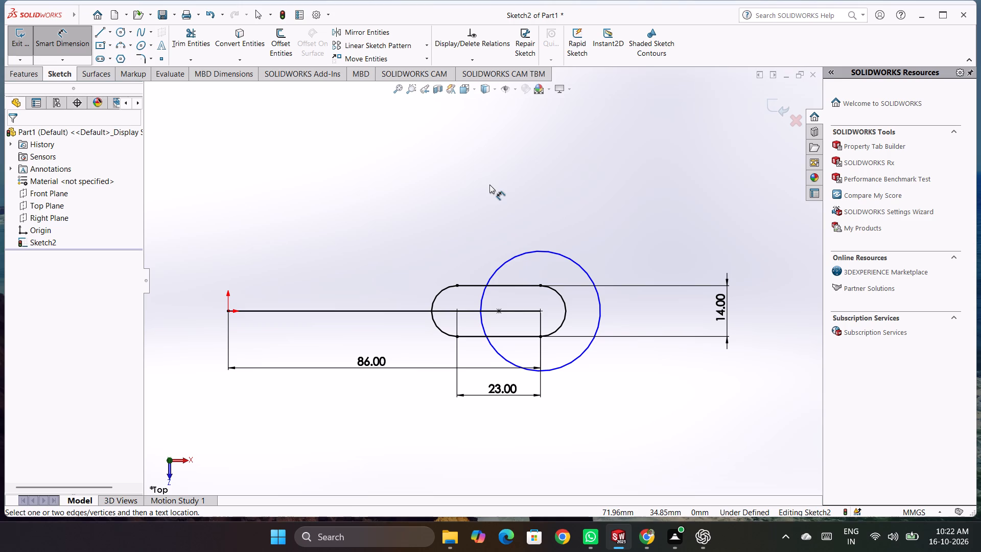
left_click(585, 273)
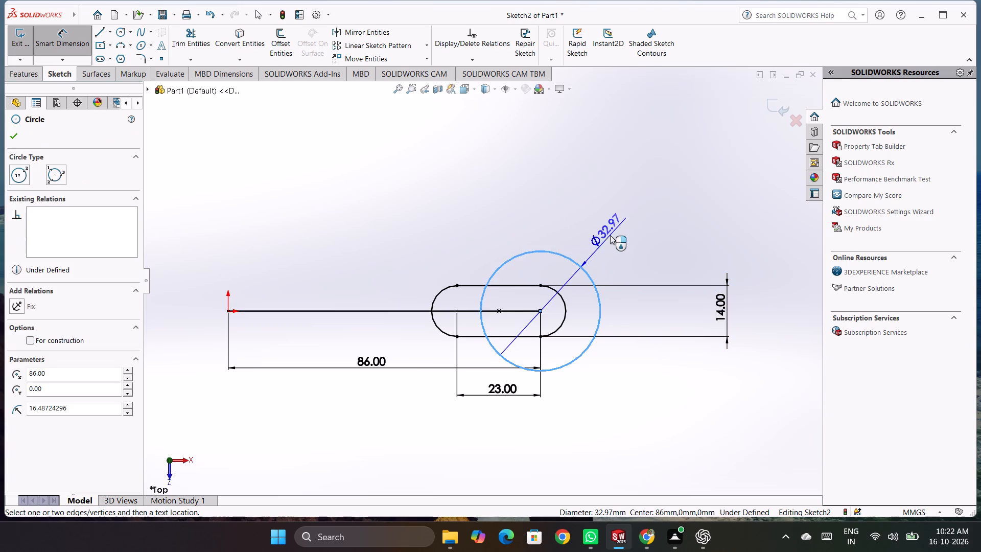
left_click(611, 235)
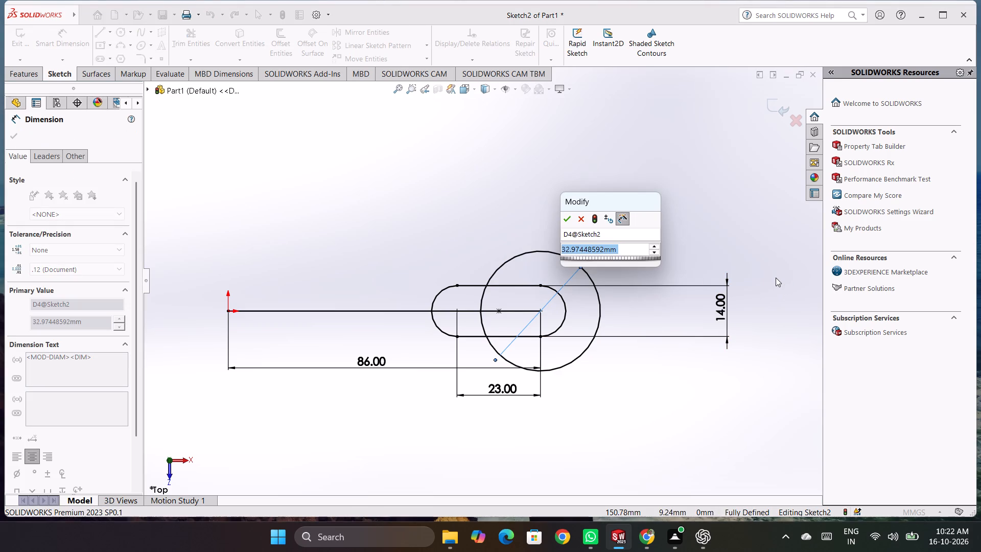
type("20")
key("Return")
key("period")
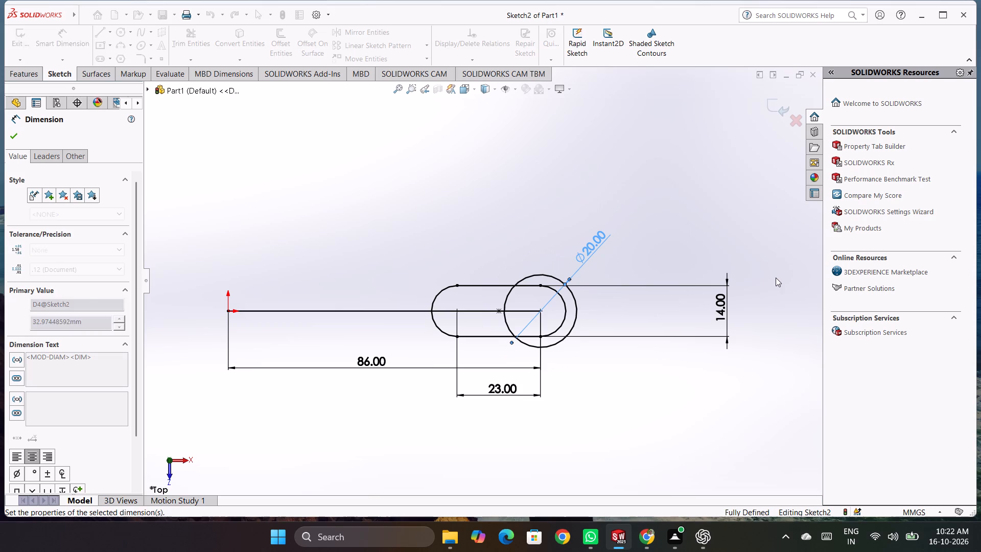
Change the circle's diameter dimension to 40 mm.
double_click(582, 250)
key("4")
key("Return")
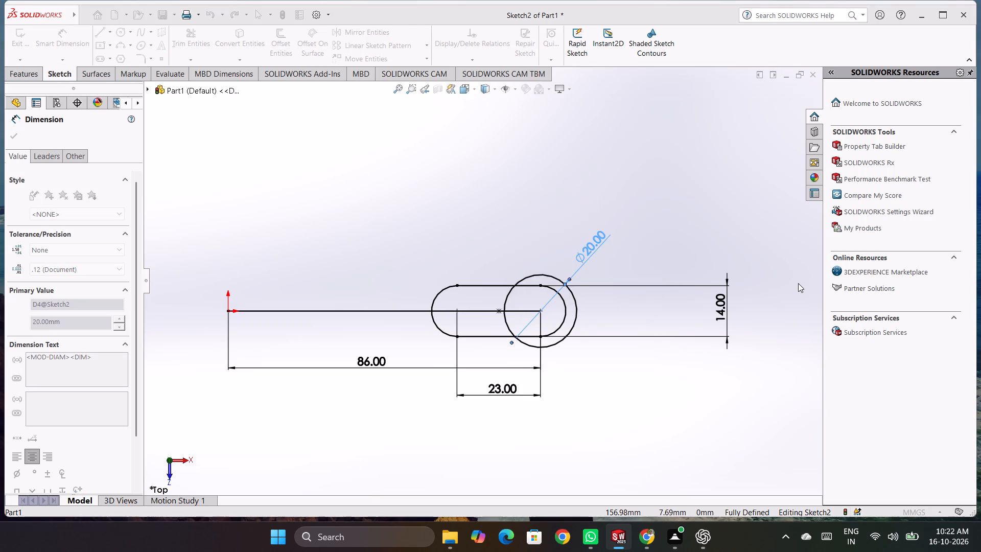
double_click(573, 269)
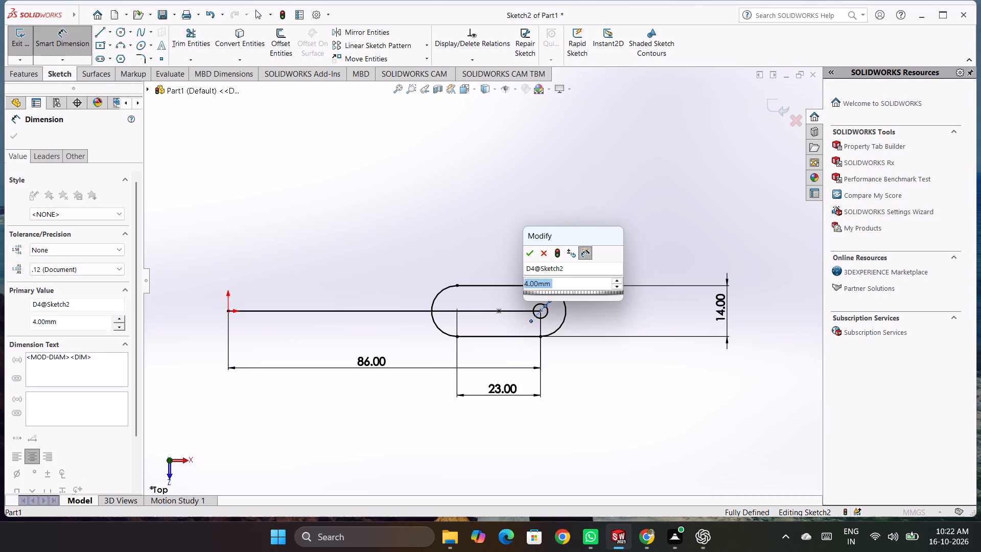
key("1")
key("BackSpace")
key("BackSpace")
key("BackSpace")
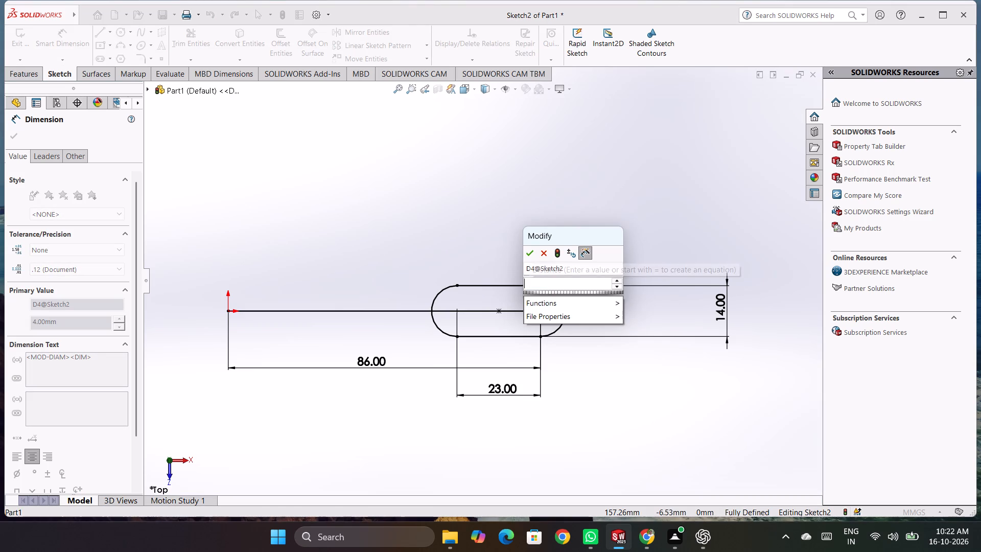
type("40")
key("Return")
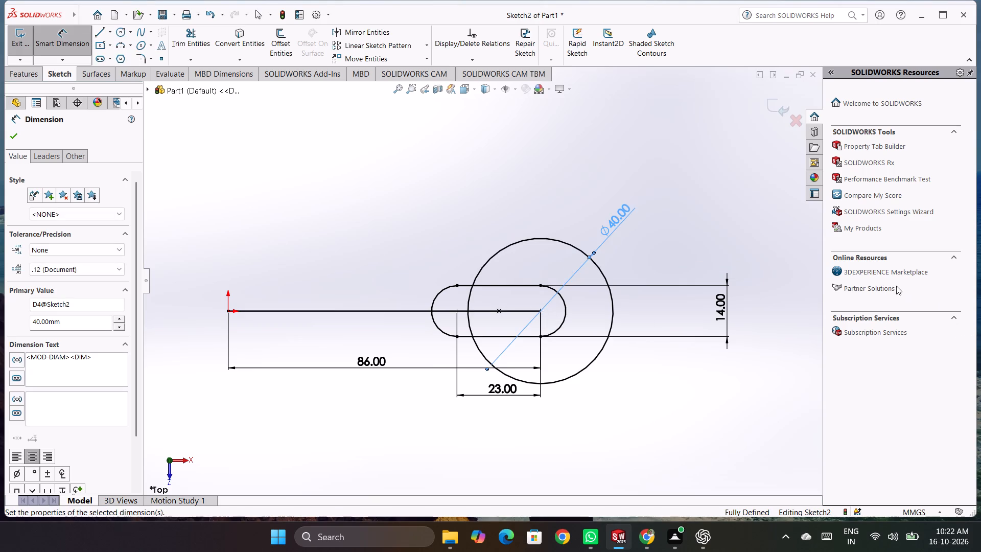
left_click(760, 237)
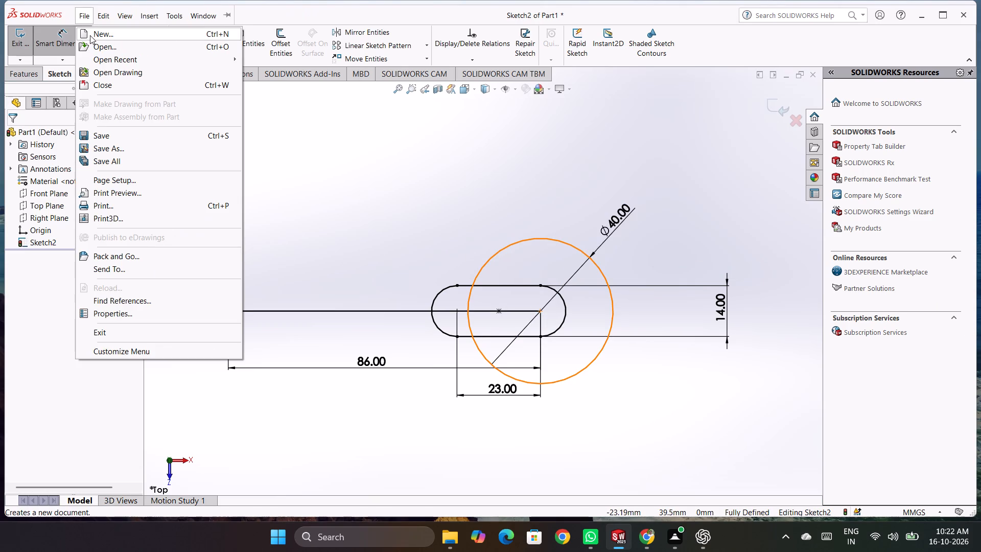
left_click(398, 172)
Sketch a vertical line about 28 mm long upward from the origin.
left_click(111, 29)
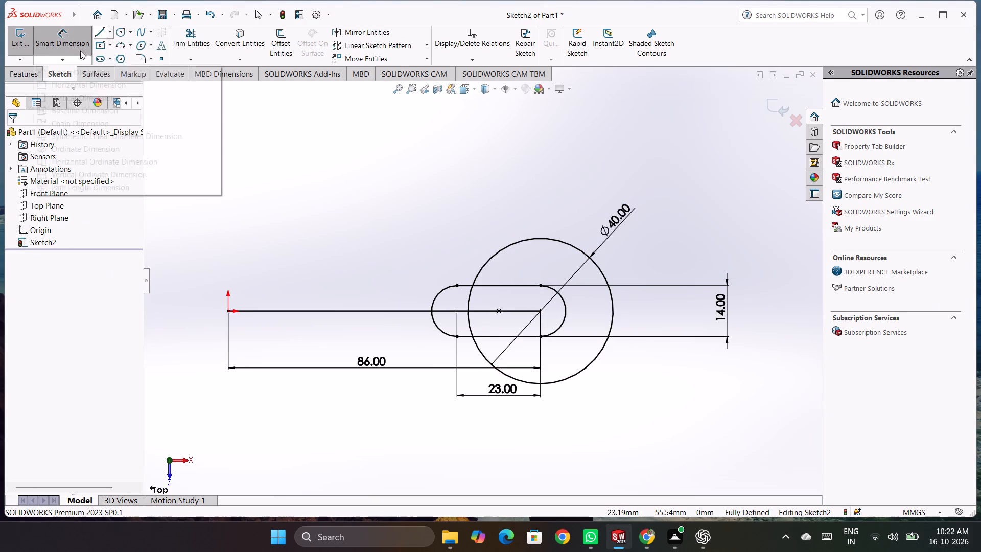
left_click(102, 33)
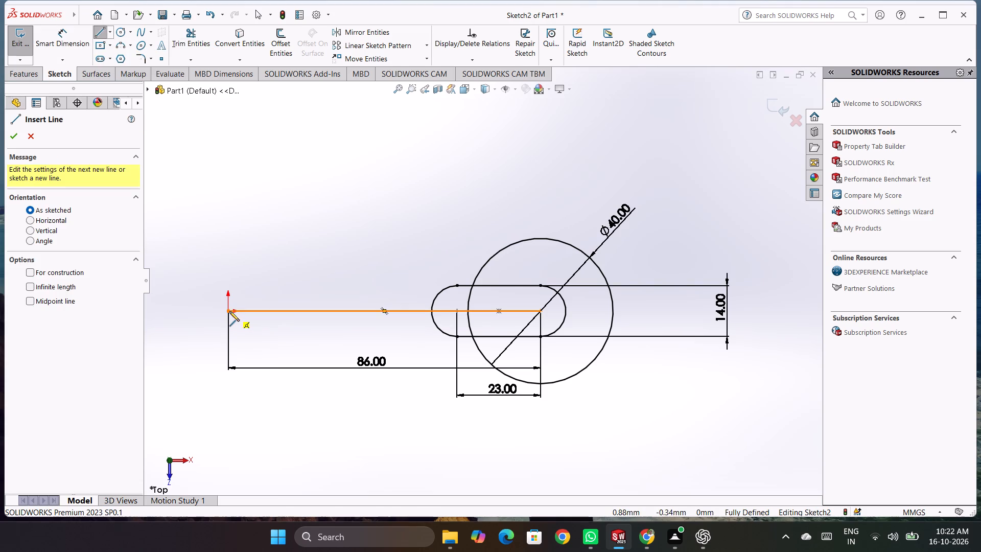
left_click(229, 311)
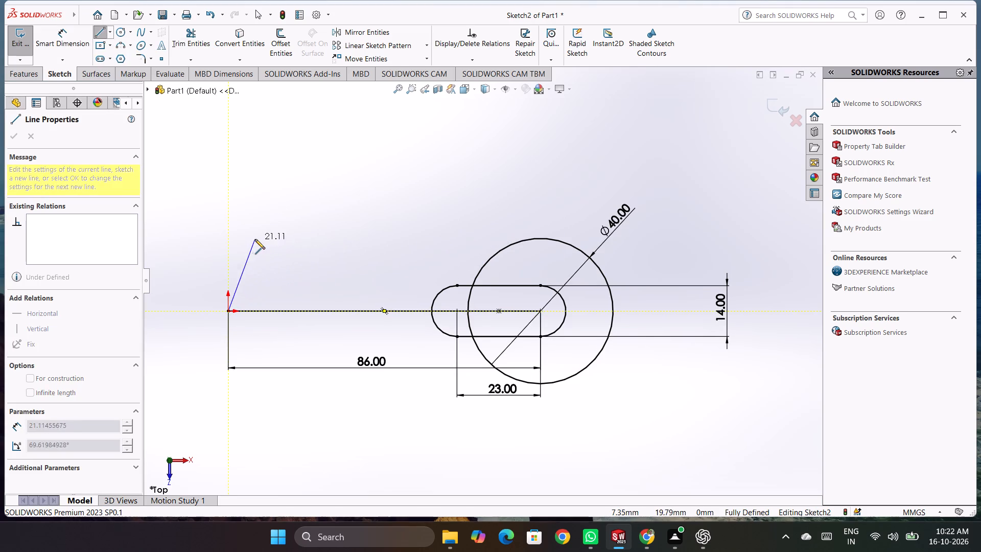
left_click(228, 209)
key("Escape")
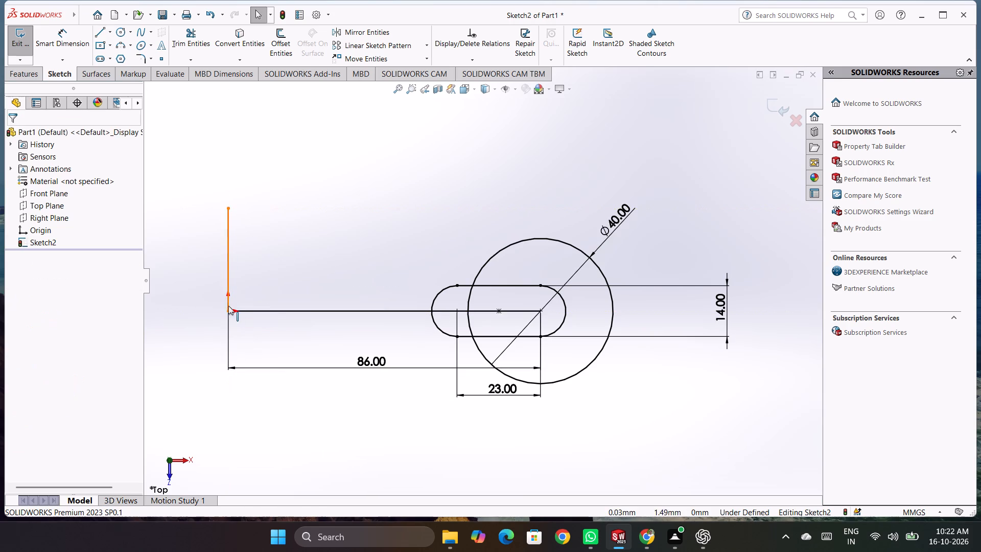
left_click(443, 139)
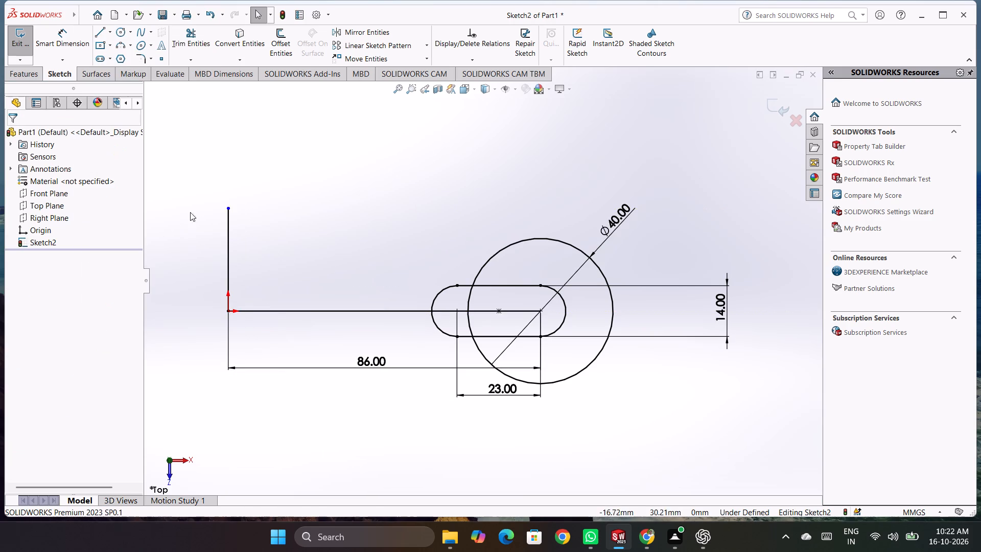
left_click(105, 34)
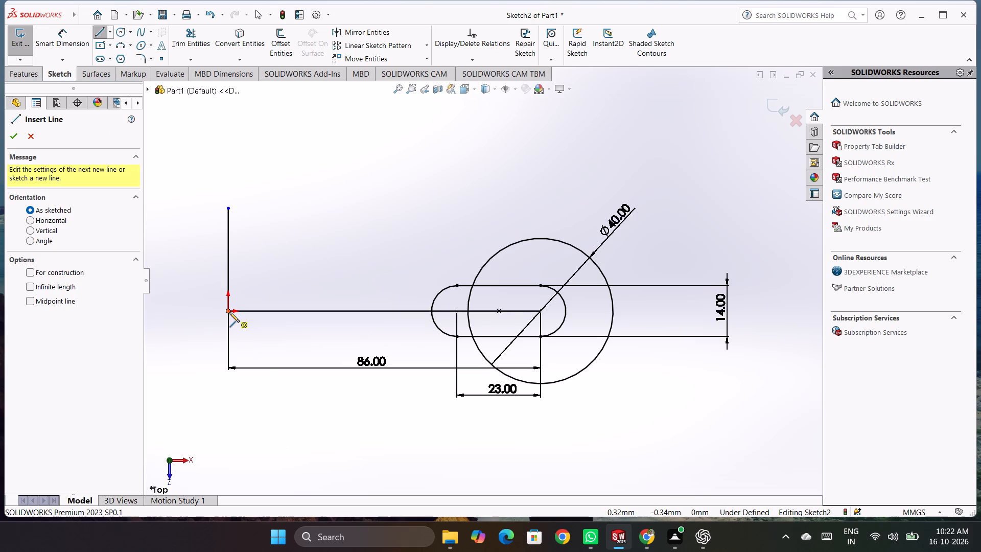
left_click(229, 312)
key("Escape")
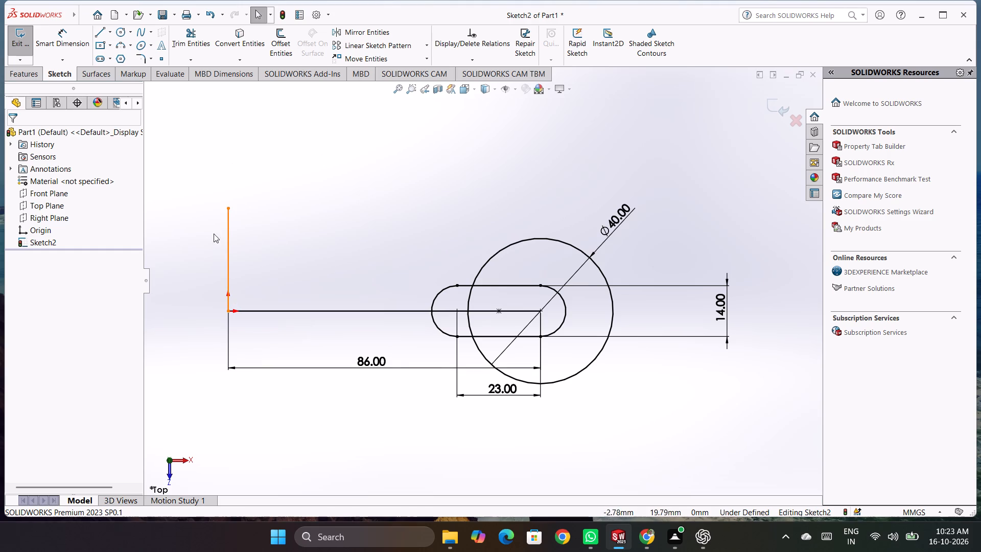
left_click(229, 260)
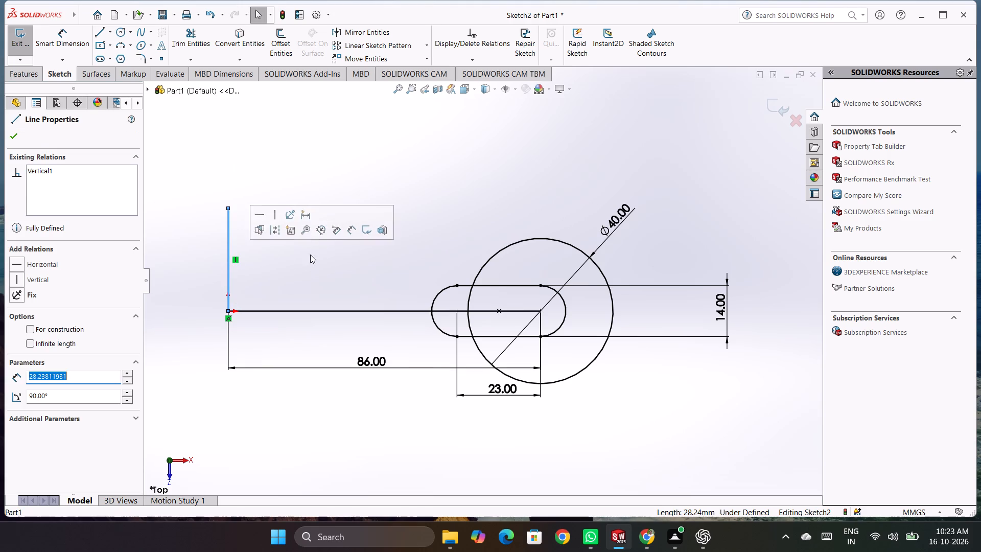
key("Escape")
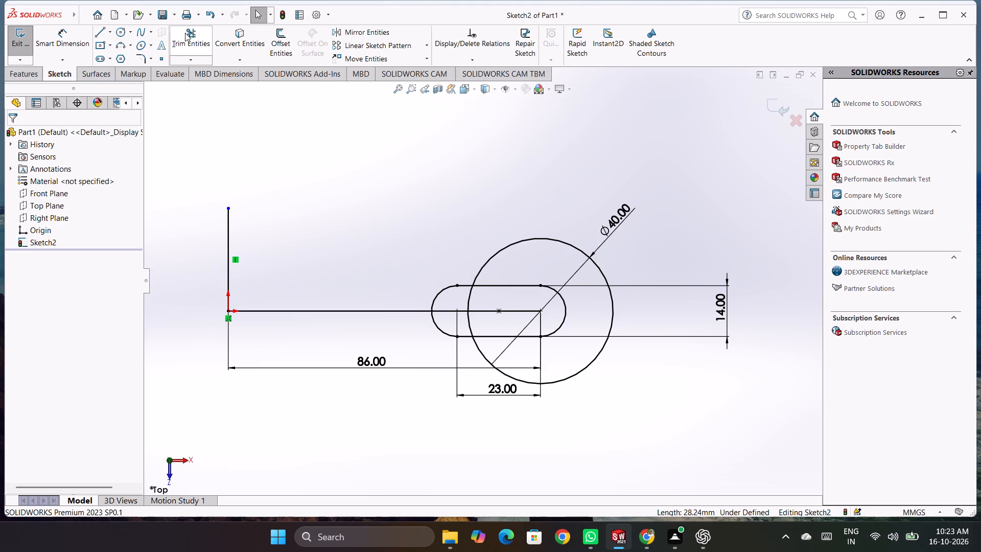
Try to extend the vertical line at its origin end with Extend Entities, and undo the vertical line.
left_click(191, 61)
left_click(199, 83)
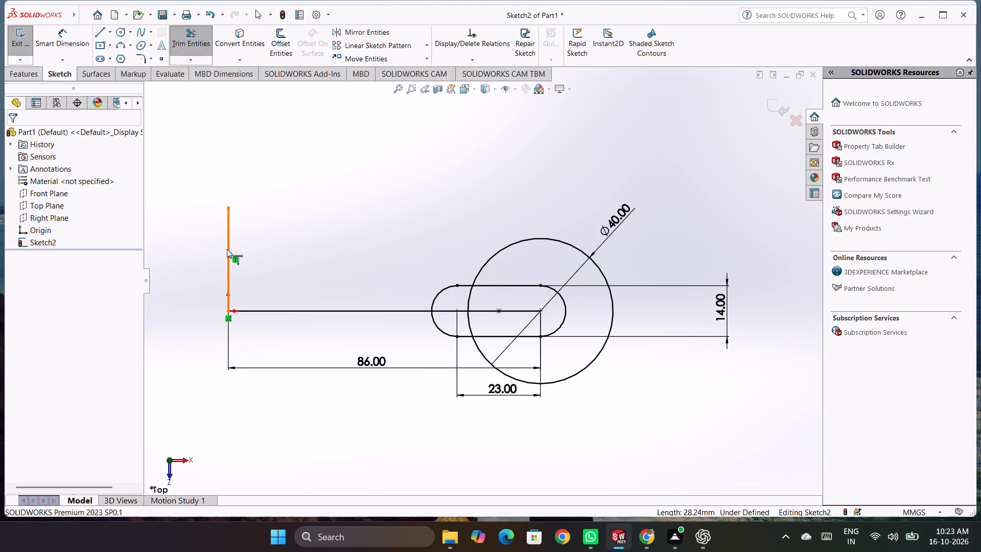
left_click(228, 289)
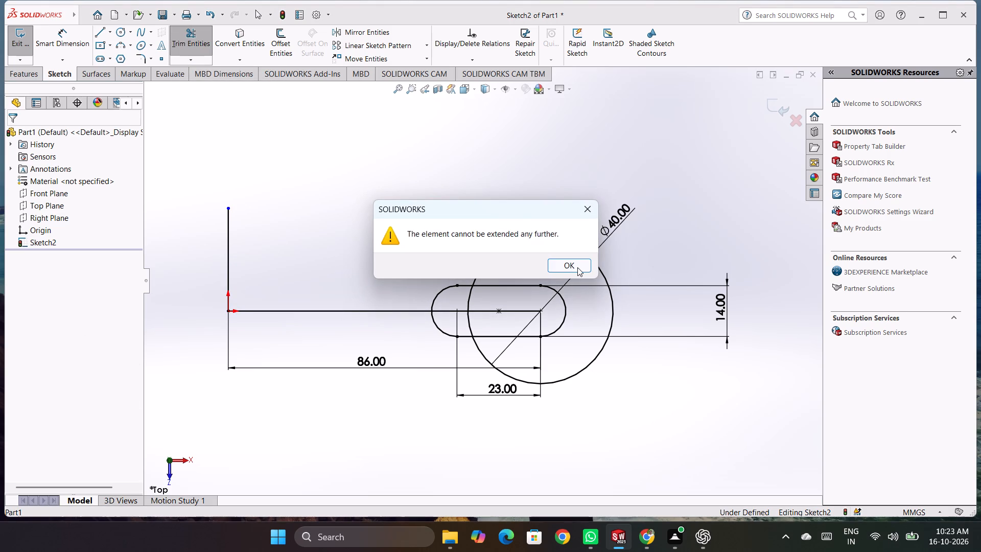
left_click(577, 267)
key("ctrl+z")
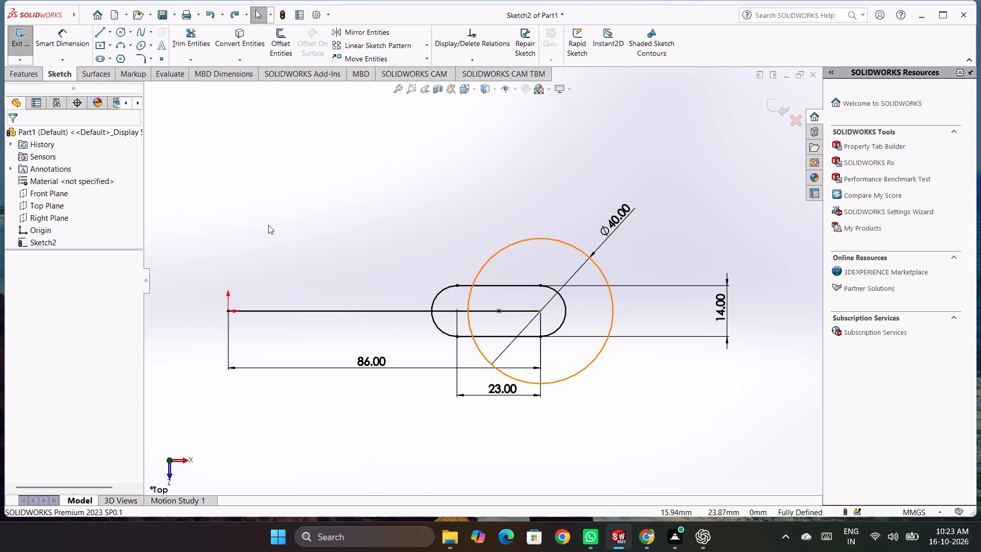
Sketch a vertical line about 45 mm long passing through the origin, reaching above and below the horizontal line.
left_click(96, 36)
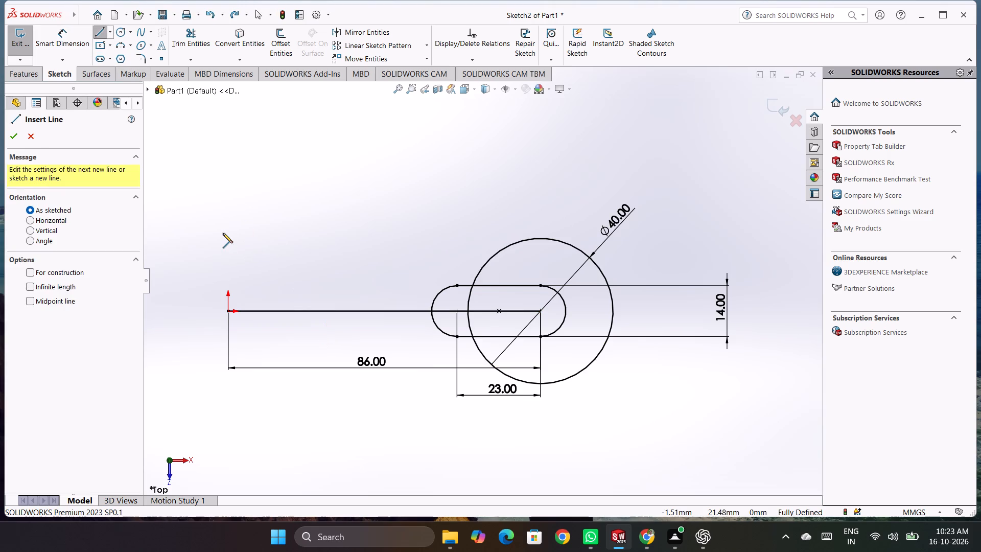
left_click(227, 234)
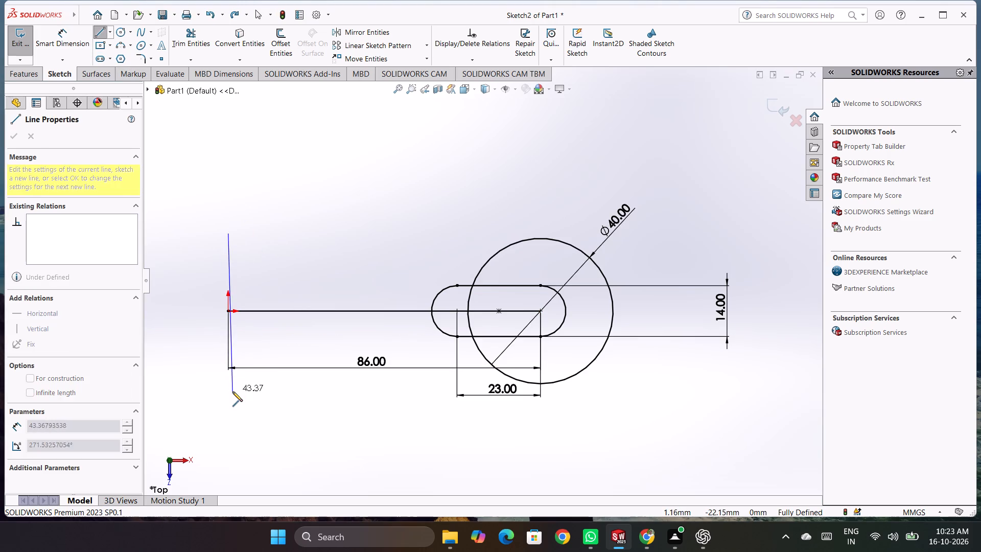
left_click(229, 397)
key("Escape")
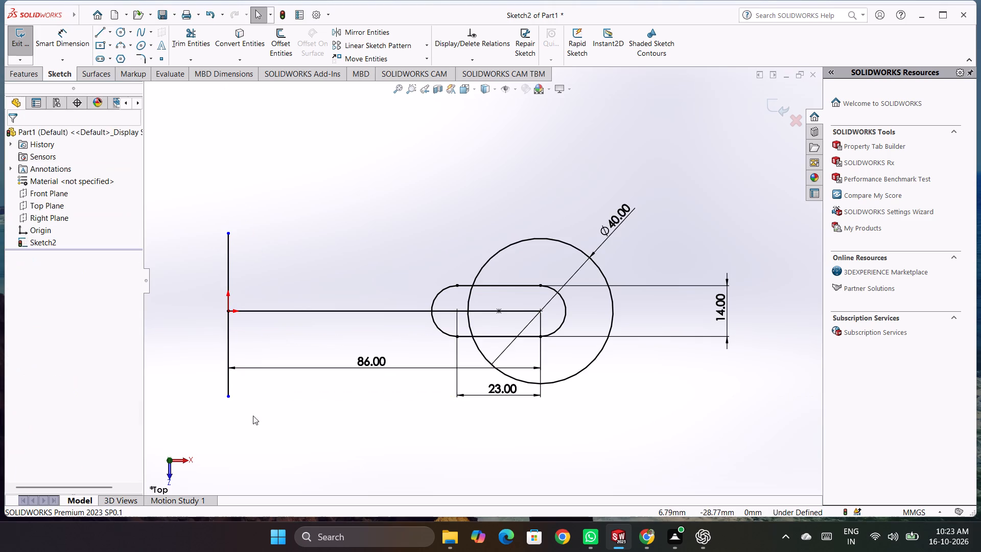
left_click(203, 41)
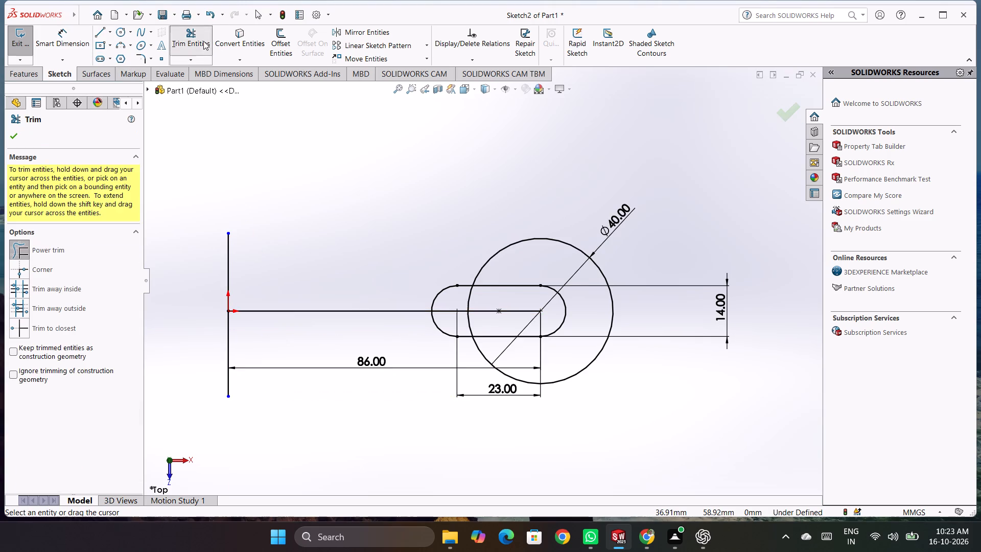
key("Escape")
Sketch two horizontal lines about 90 mm long from the circle's top and bottom points to just past the vertical line.
left_click(103, 35)
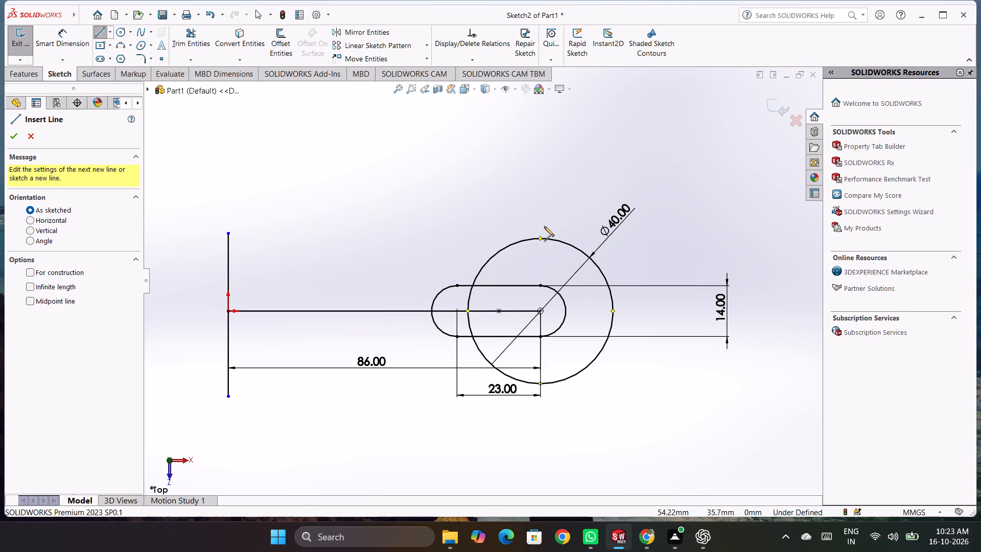
left_click(540, 237)
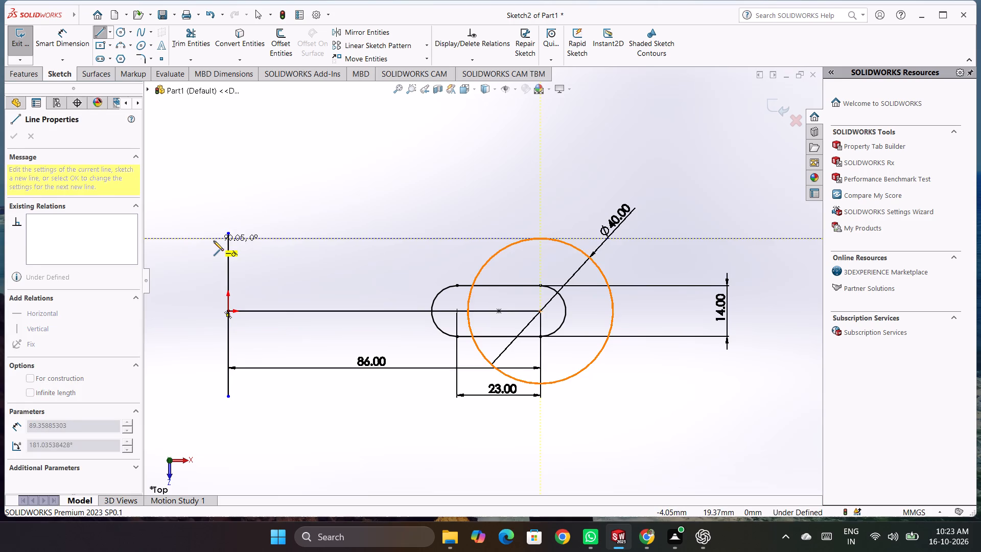
left_click(214, 241)
key("Escape")
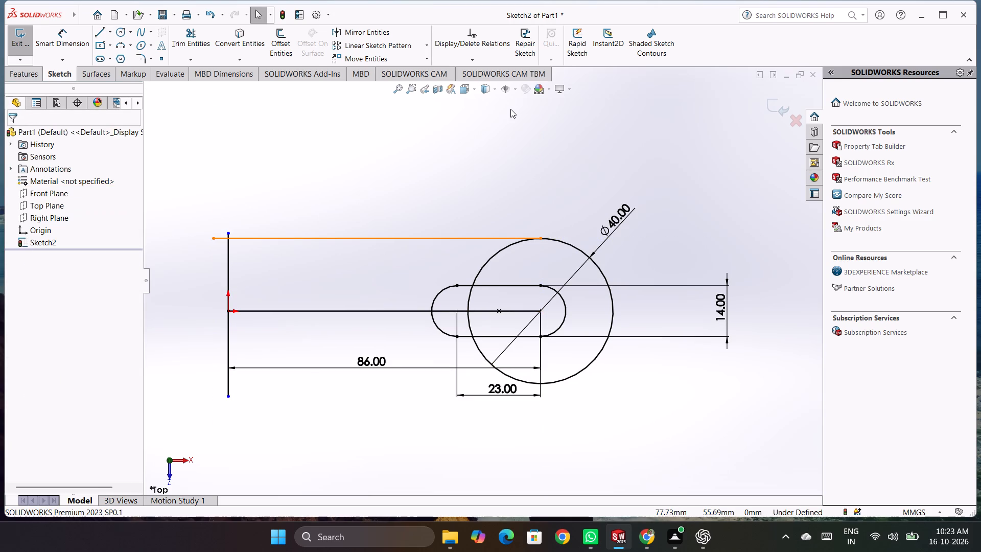
left_click(99, 35)
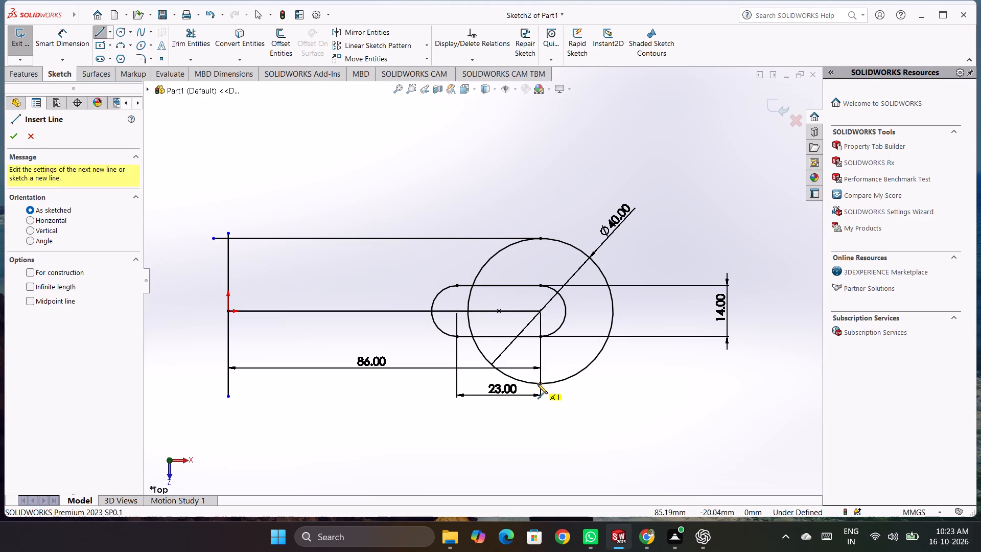
left_click(540, 384)
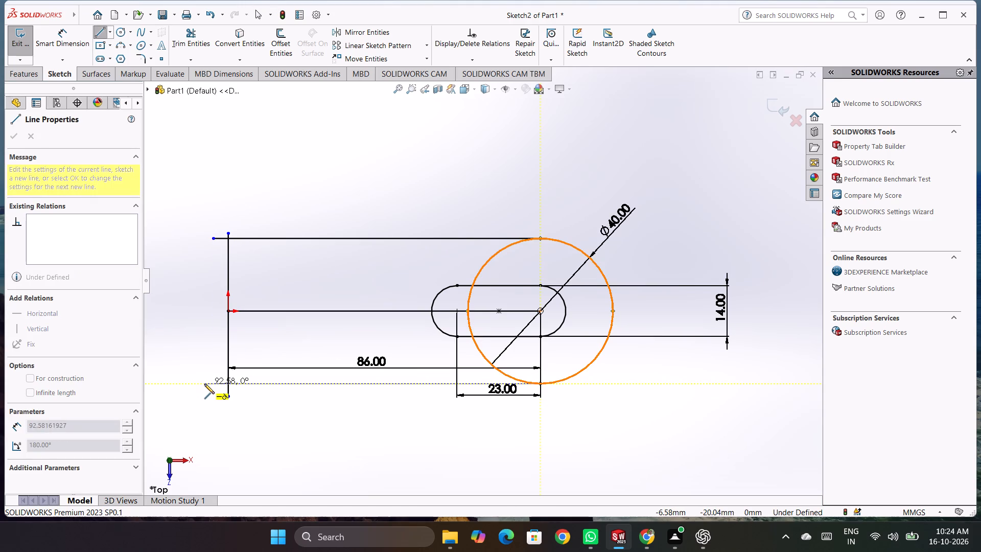
left_click(212, 383)
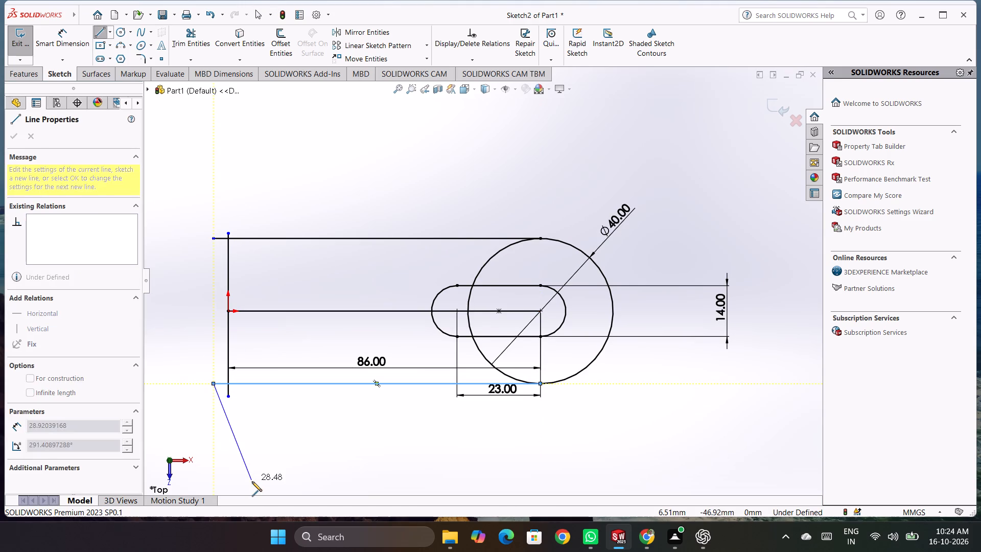
key("Escape")
Trim the overhanging line ends at the upper and lower corners where the horizontal lines cross the vertical line.
scroll(202, 251, "down", 2)
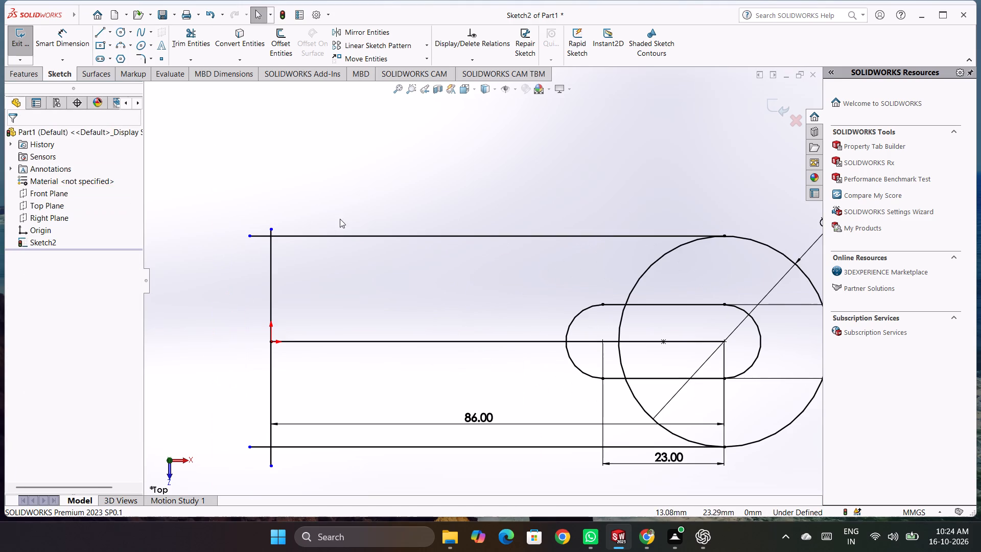
left_click(192, 44)
scroll(261, 259, "down", 4)
left_click_drag(305, 233, 342, 204)
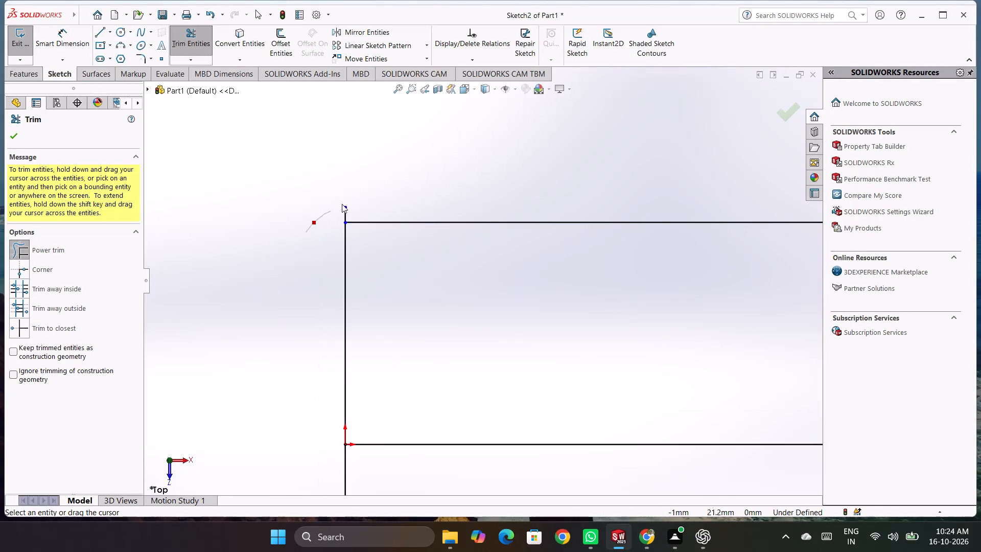
left_click_drag(342, 204, 338, 214)
scroll(339, 286, "up", 8)
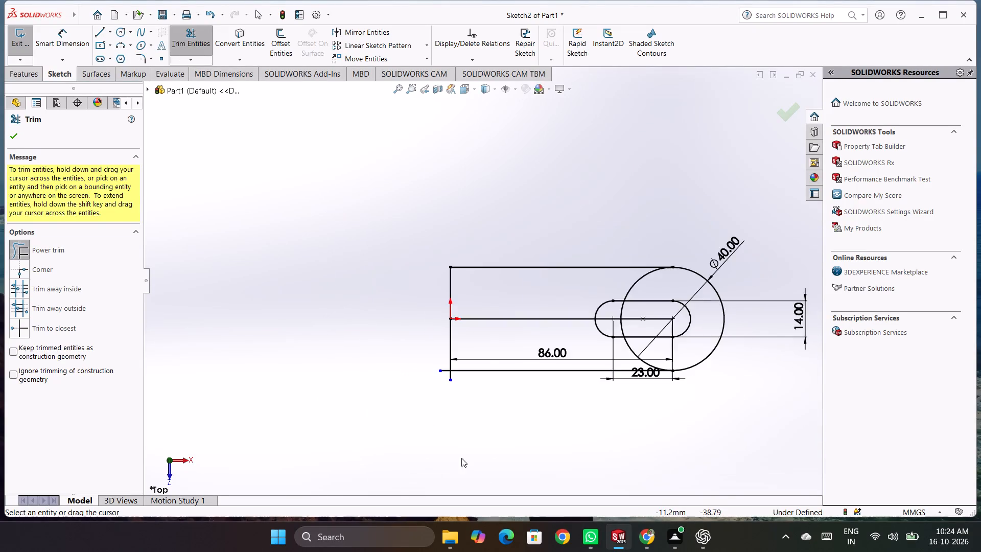
scroll(495, 424, "down", 5)
scroll(359, 227, "down", 2)
left_click_drag(370, 251, 431, 320)
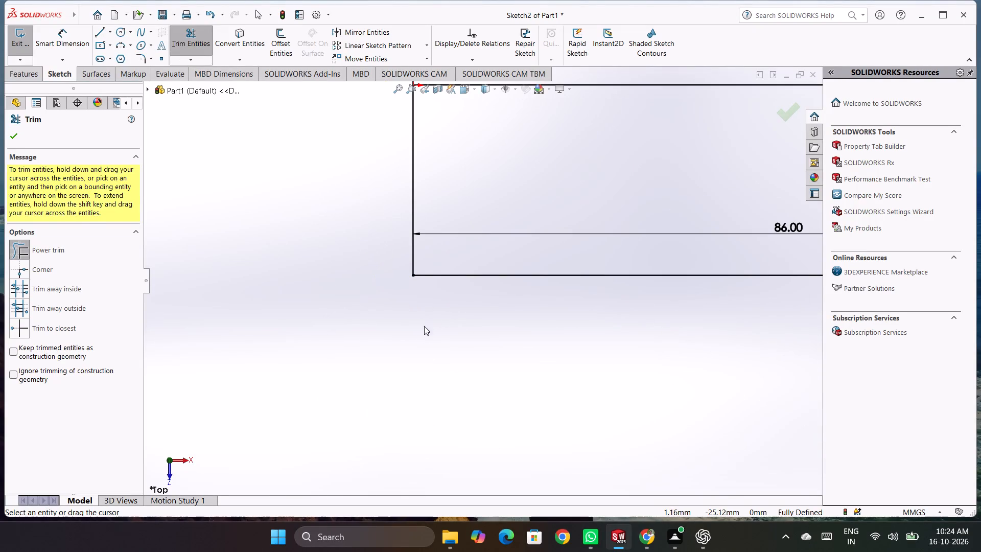
scroll(426, 354, "up", 3)
key("Escape")
scroll(334, 383, "up", 5)
scroll(704, 261, "down", 3)
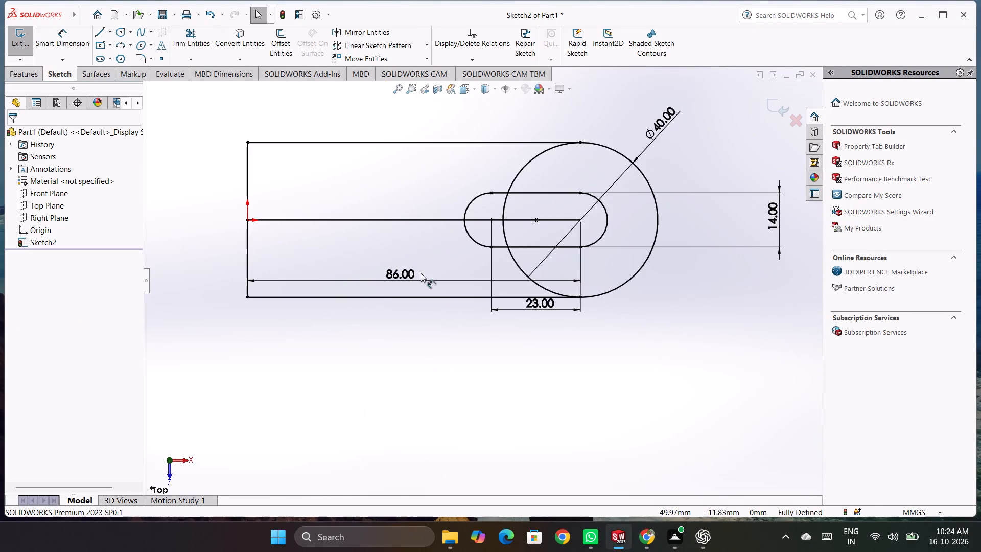
key("Escape")
key("Escape")
Reposition the 86 mm and 23 mm dimensions below the outline's lower edge.
left_click_drag(410, 270, 424, 333)
left_click_drag(539, 301, 540, 320)
left_click(601, 347)
Trim away the circle's inner half facing the origin, leaving only the rounded end of the outline.
scroll(535, 292, "up", 2)
scroll(534, 245, "down", 2)
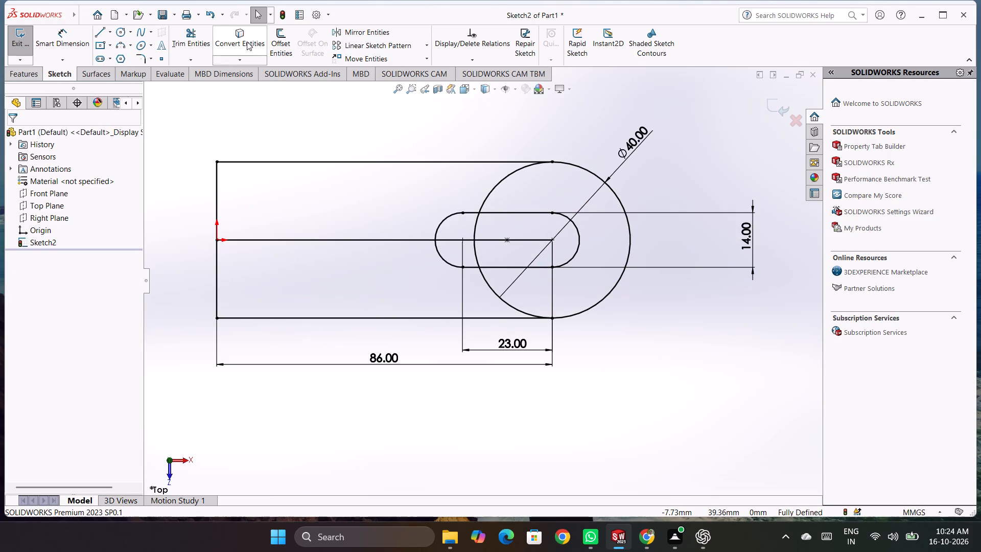
left_click(182, 44)
left_click_drag(465, 170, 512, 202)
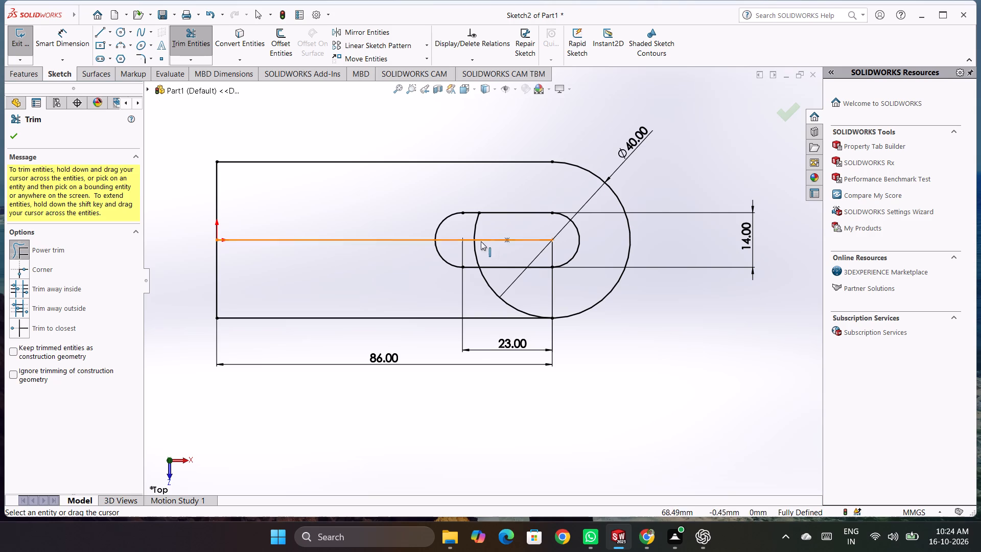
left_click_drag(469, 225, 488, 231)
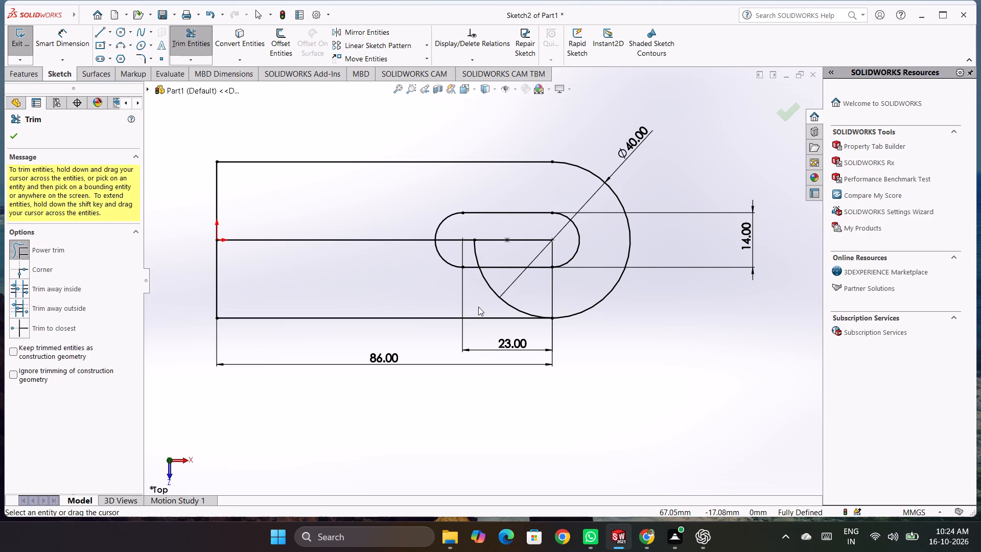
scroll(517, 357, "down", 1)
scroll(463, 401, "down", 1)
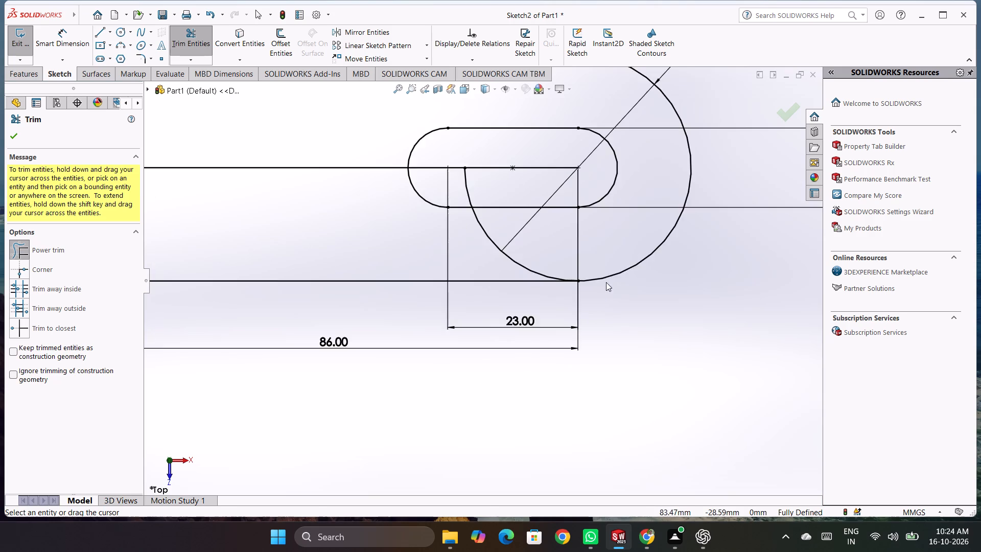
scroll(649, 107, "down", 3)
left_click_drag(354, 251, 404, 263)
left_click_drag(367, 351, 409, 341)
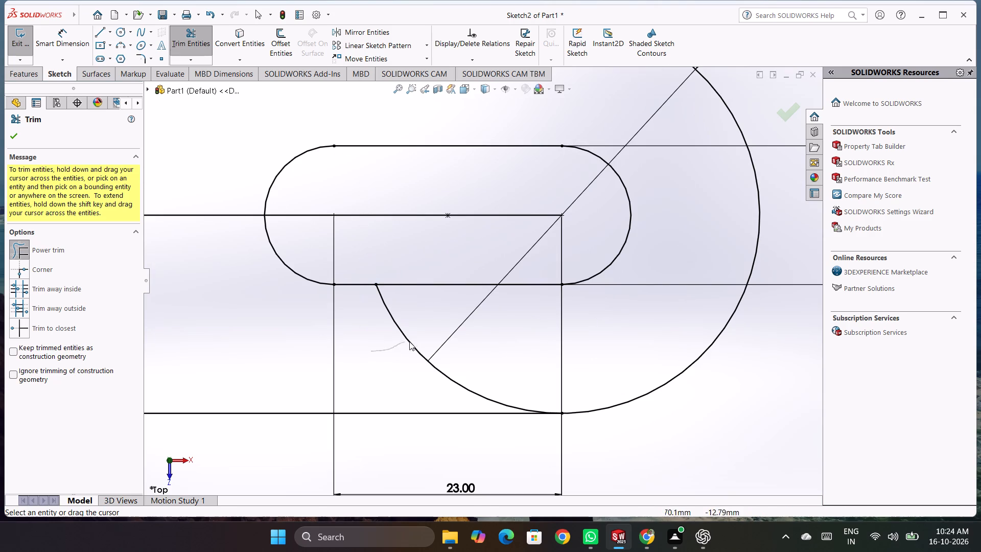
left_click_drag(409, 341, 430, 347)
scroll(408, 363, "up", 3)
key("Escape")
Convert the horizontal centre line from the origin to the arc centre into construction geometry.
scroll(395, 353, "up", 3)
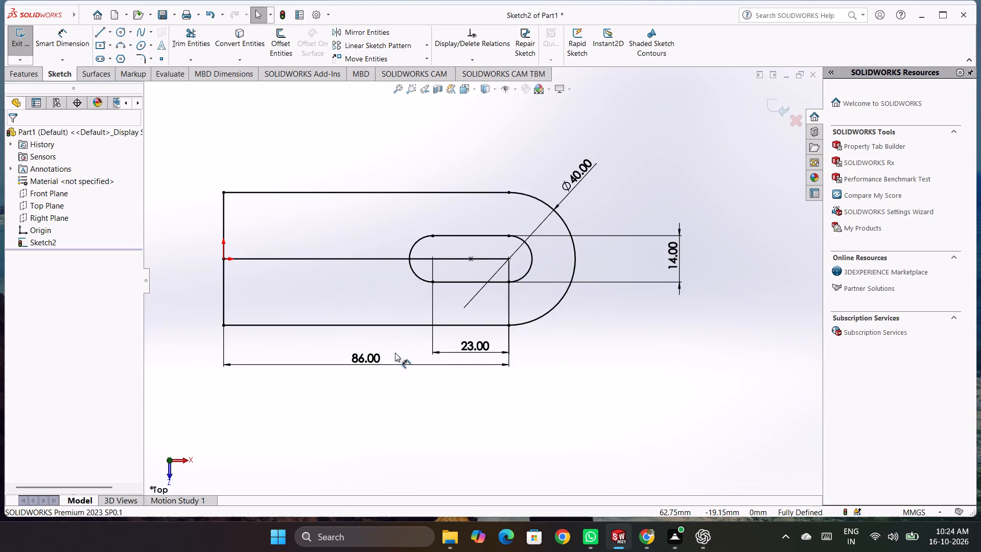
scroll(497, 282, "down", 1)
right_click(305, 254)
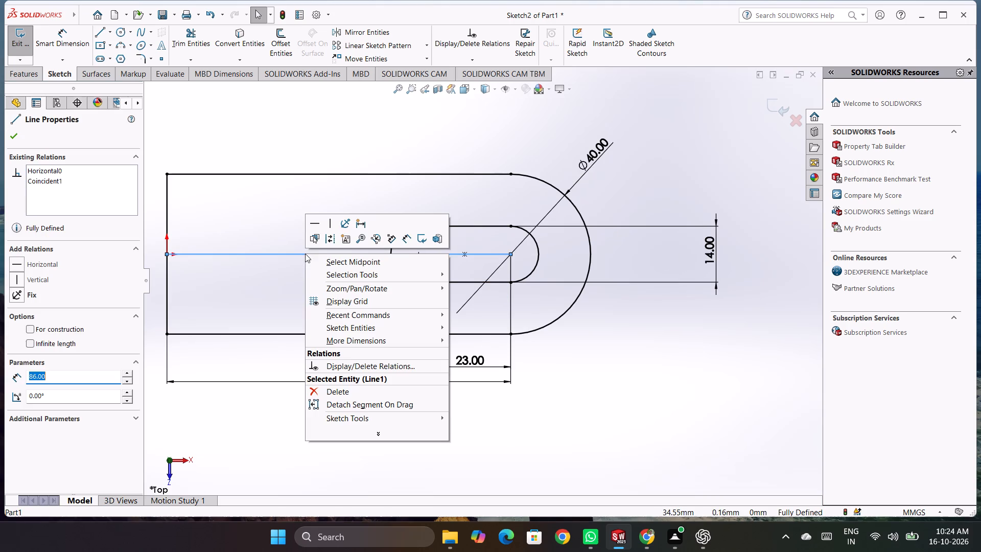
left_click(333, 234)
left_click(485, 143)
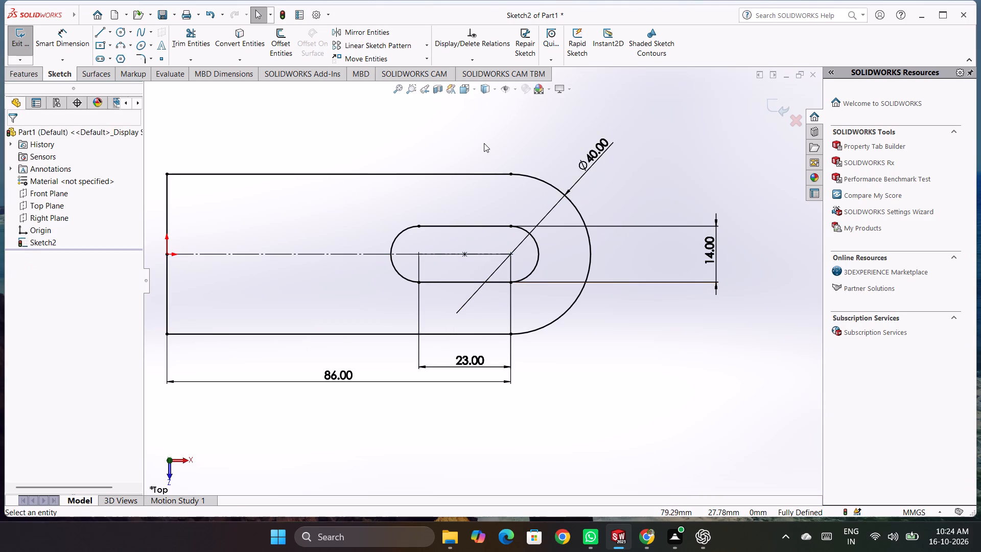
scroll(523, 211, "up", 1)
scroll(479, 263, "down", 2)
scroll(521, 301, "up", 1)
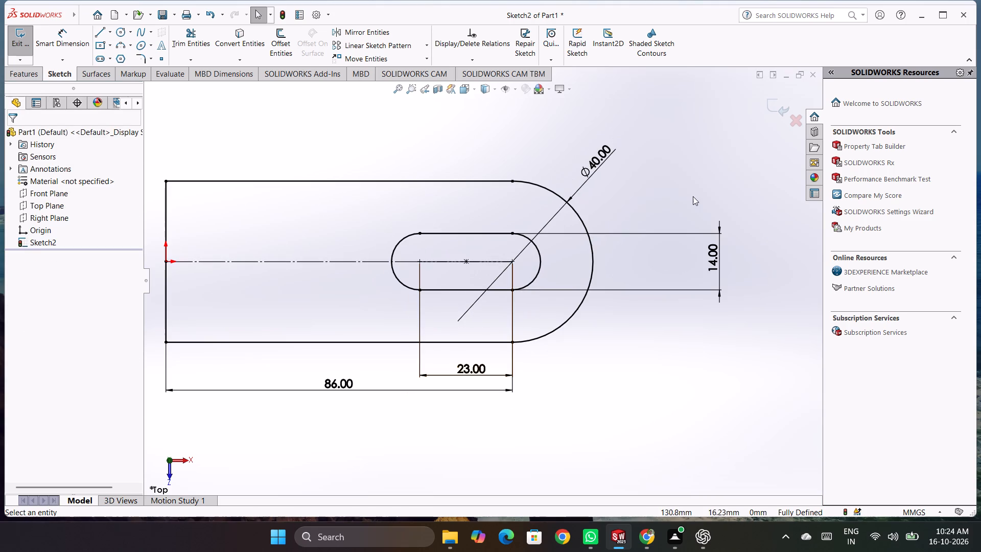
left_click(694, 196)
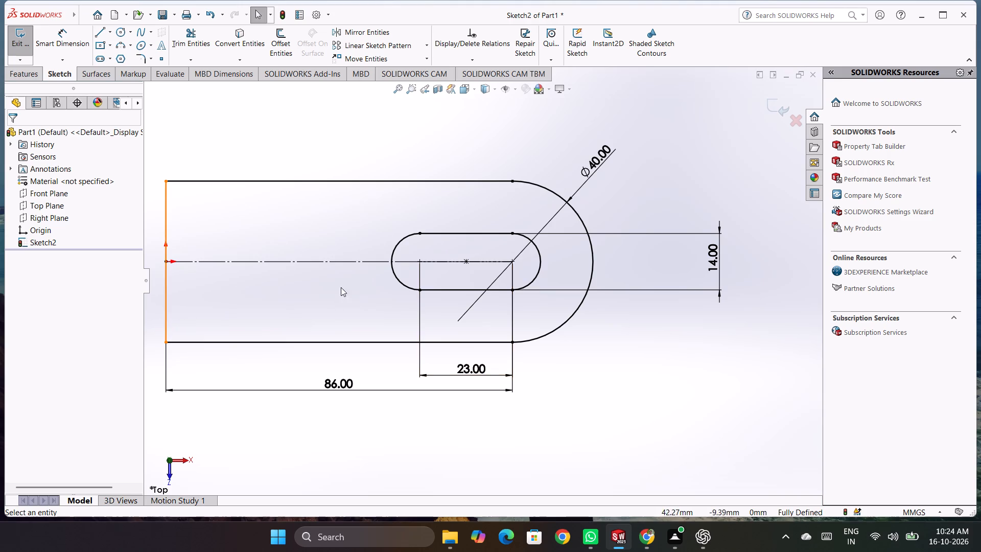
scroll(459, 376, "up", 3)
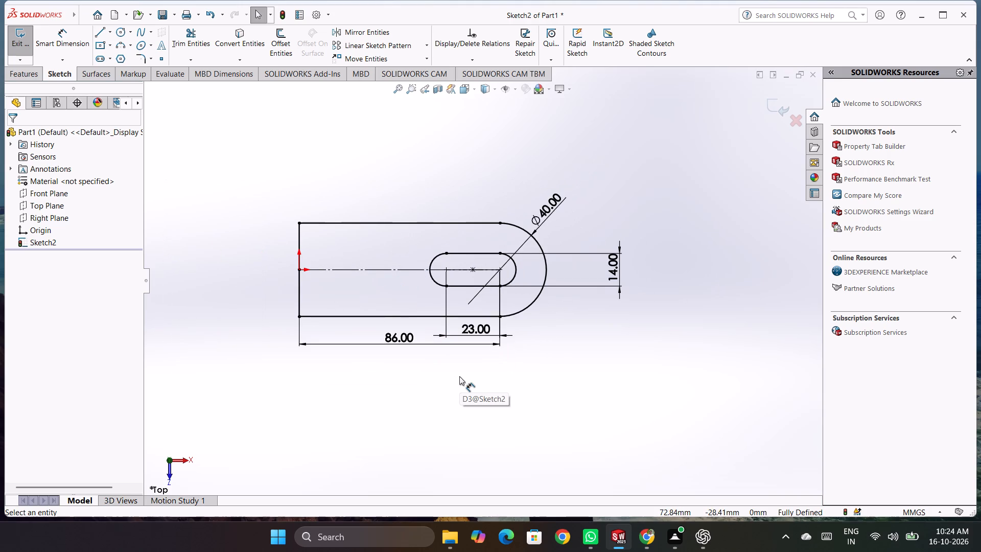
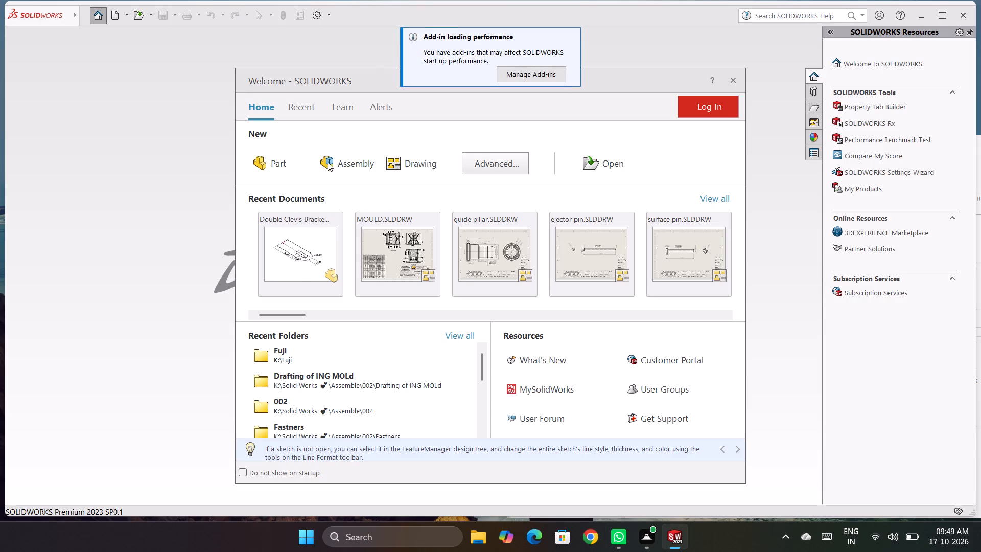
Reopen the Double Clevis Bracket with Slotted Base part from the recent documents.
left_click(307, 229)
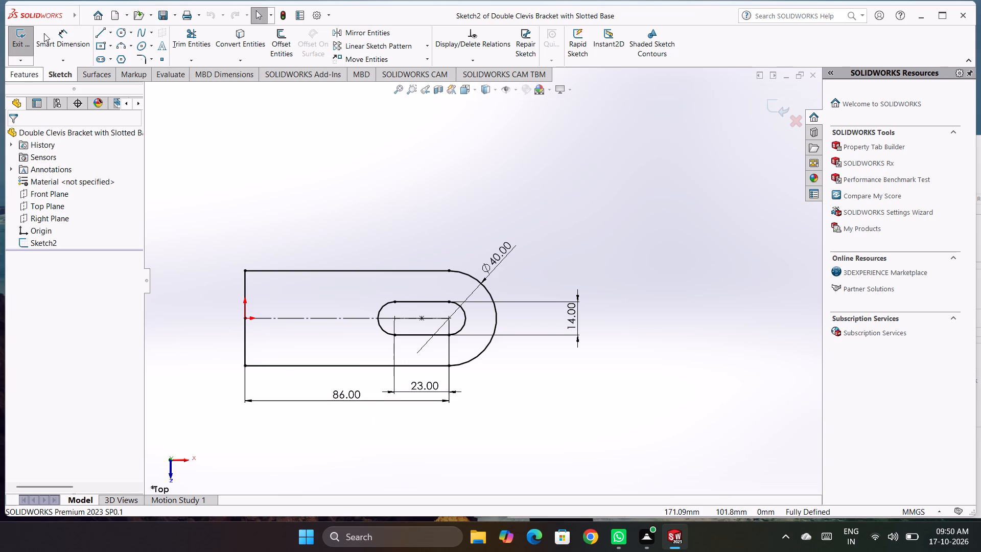
Extrude the slotted, round-ended base sketch as a boss with a blind depth of 9 mm.
left_click(31, 72)
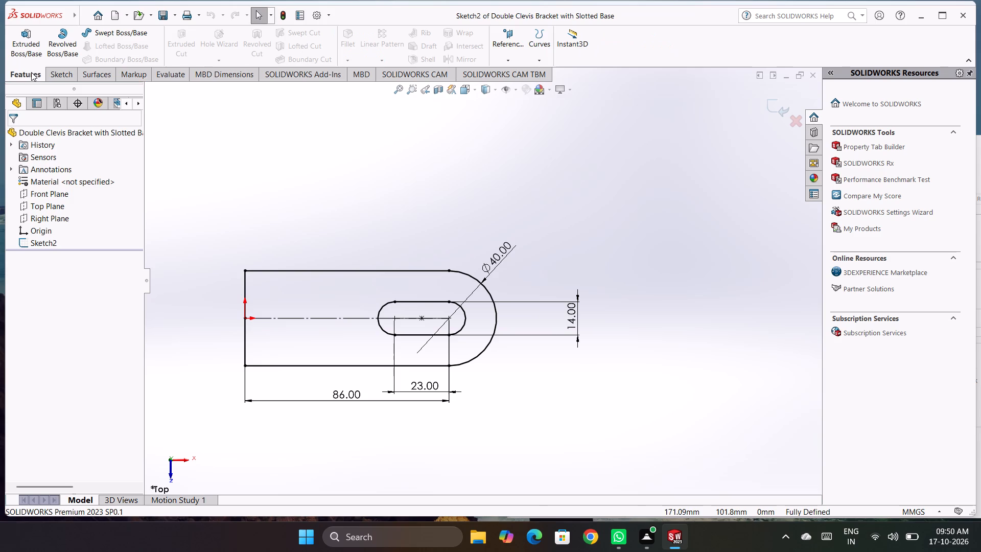
left_click(38, 44)
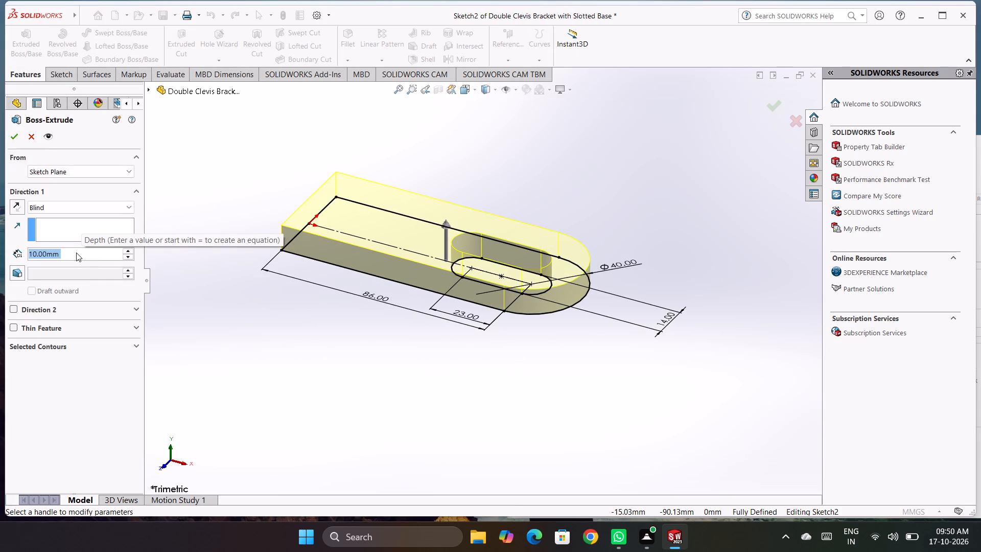
key("9")
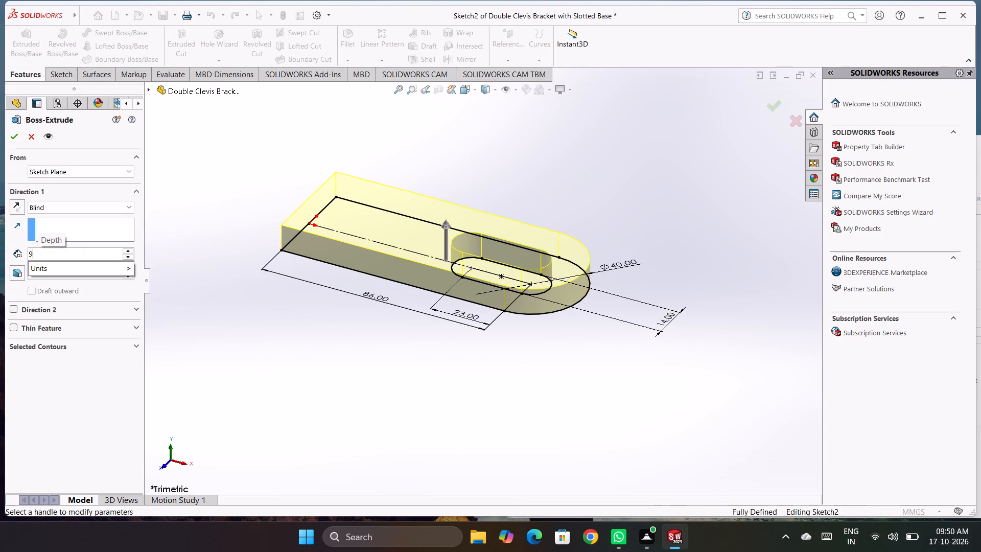
key("Return")
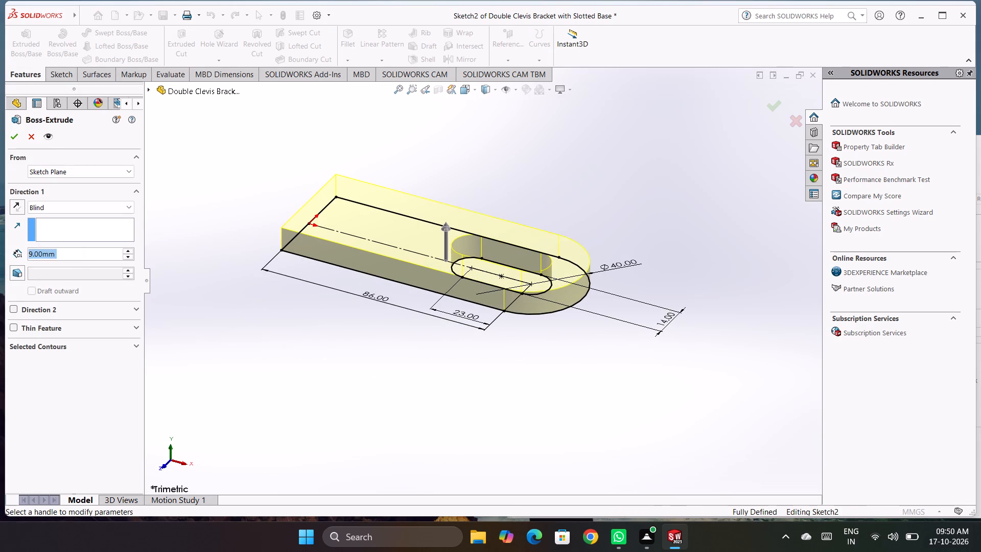
left_click(9, 136)
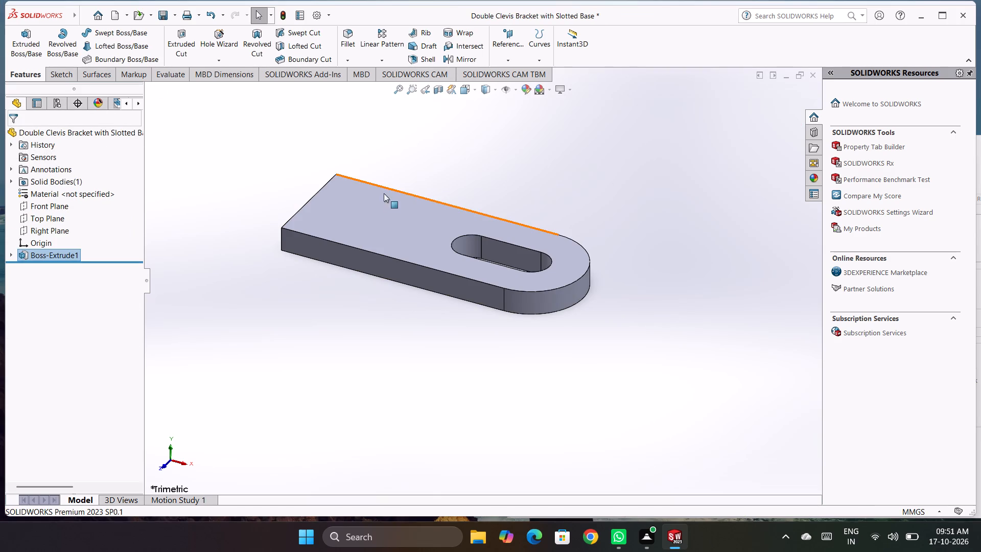
Sketch on the base's long front side face an open-bottomed rectangle about 23 mm wide and 32 mm tall, rising from the top edge at the square end.
right_click(313, 250)
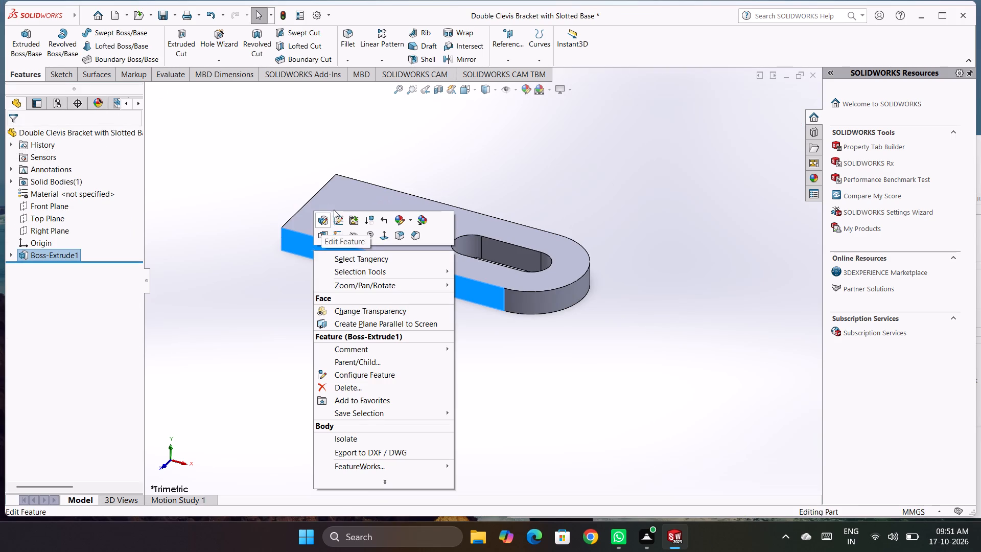
left_click(336, 236)
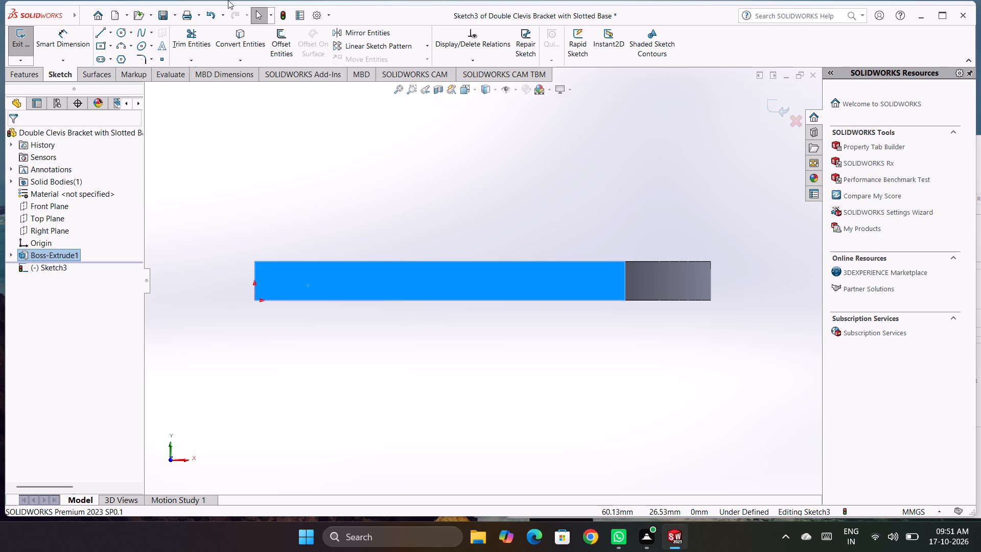
left_click(101, 32)
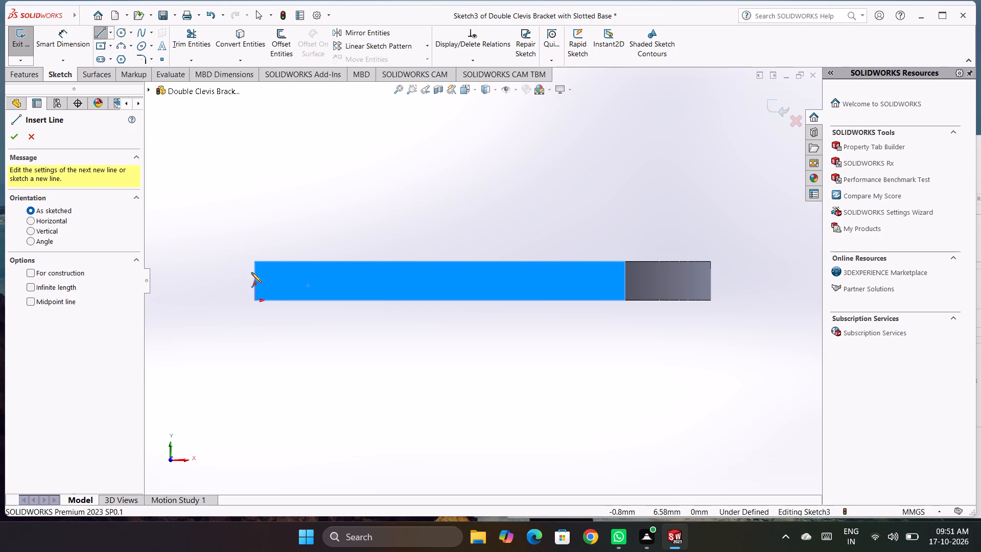
left_click(254, 261)
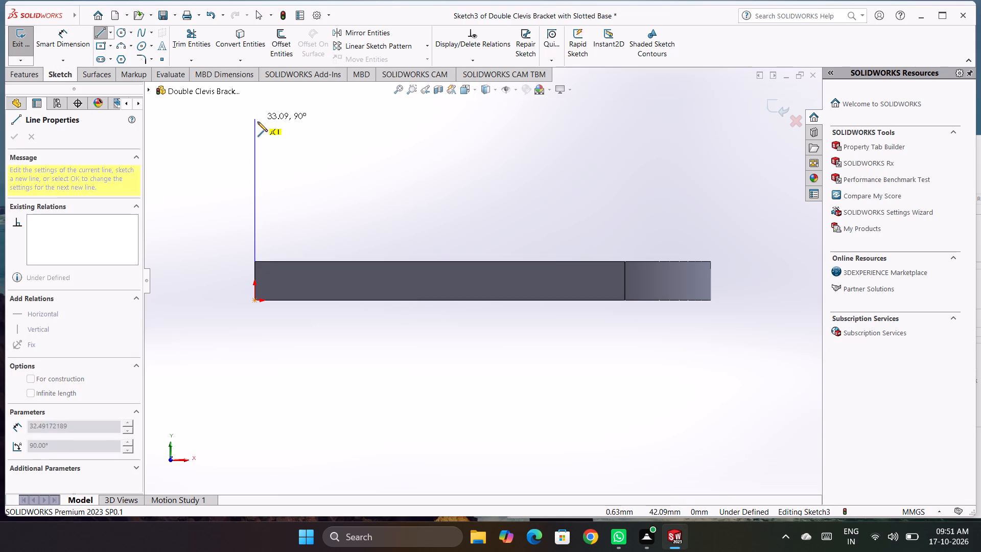
left_click(253, 122)
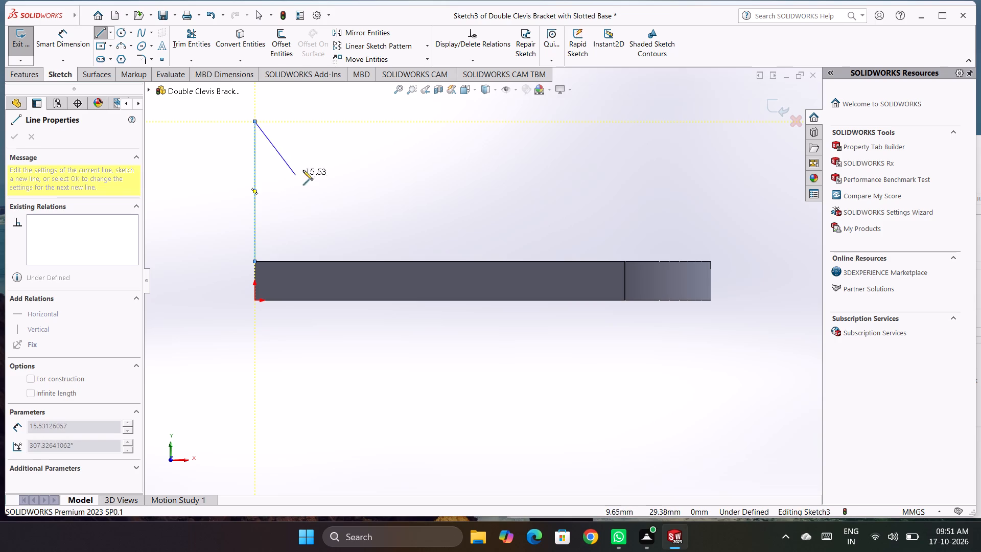
left_click(354, 120)
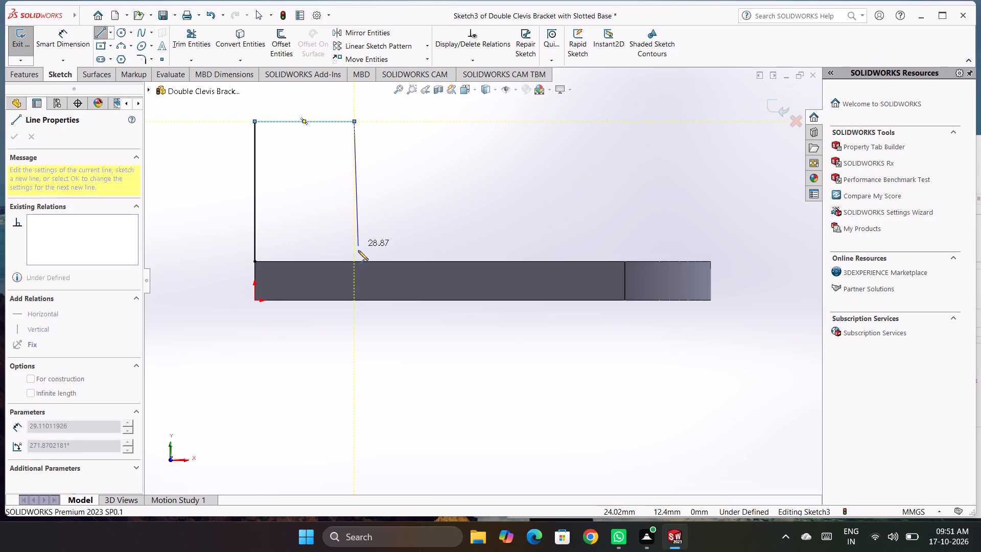
left_click(353, 261)
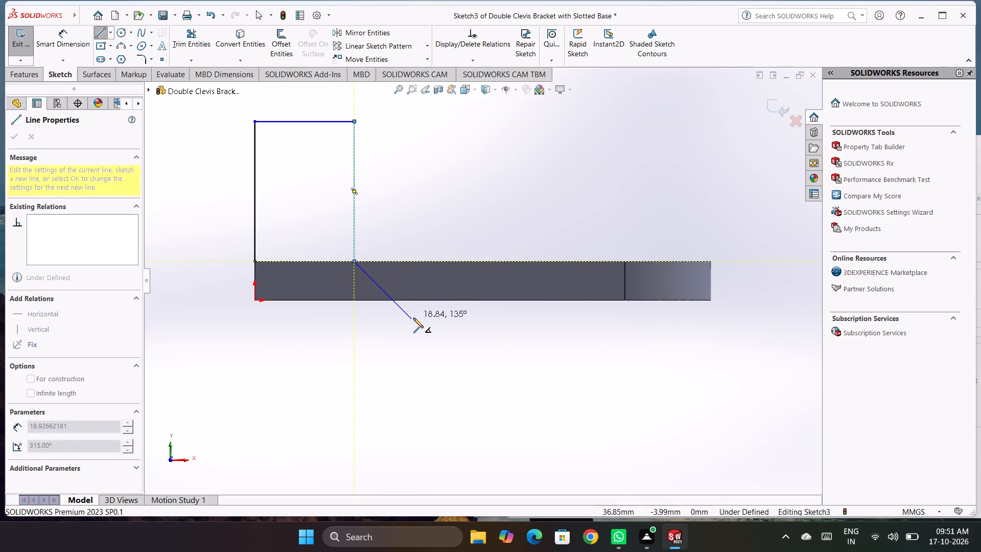
key("Escape")
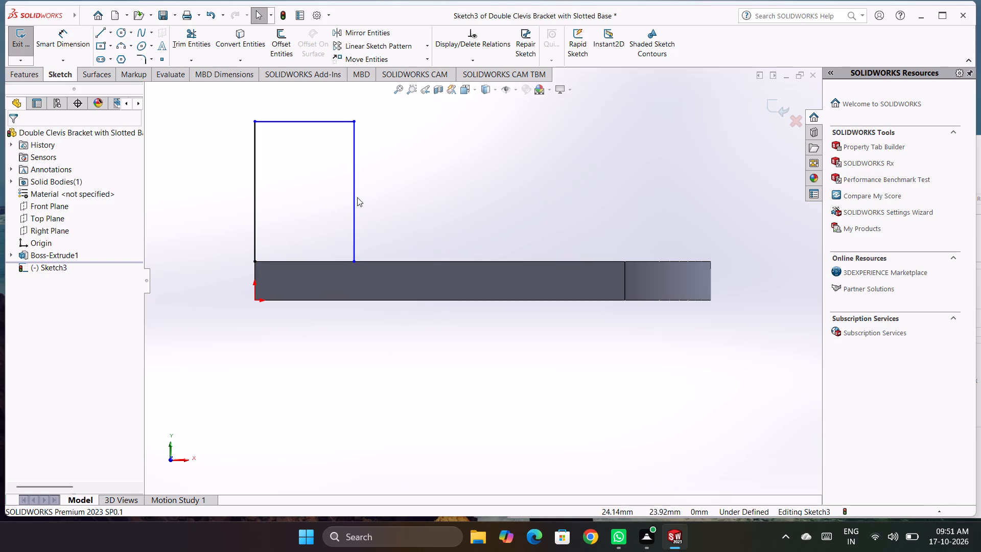
Replace the rectangle's horizontal top line with an upward three-point arc of about 11.6 mm radius joining the vertical lines' upper ends.
left_click(319, 122)
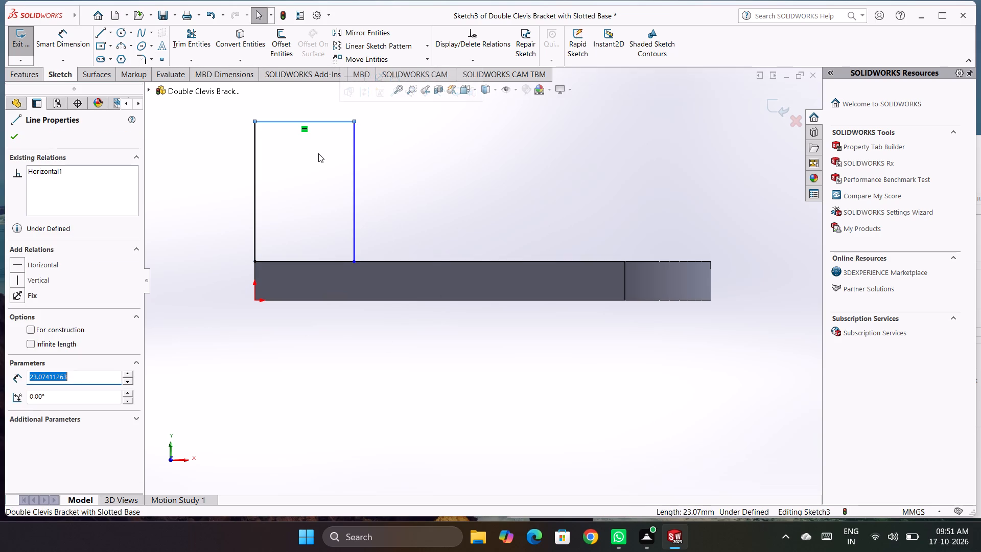
key("Delete")
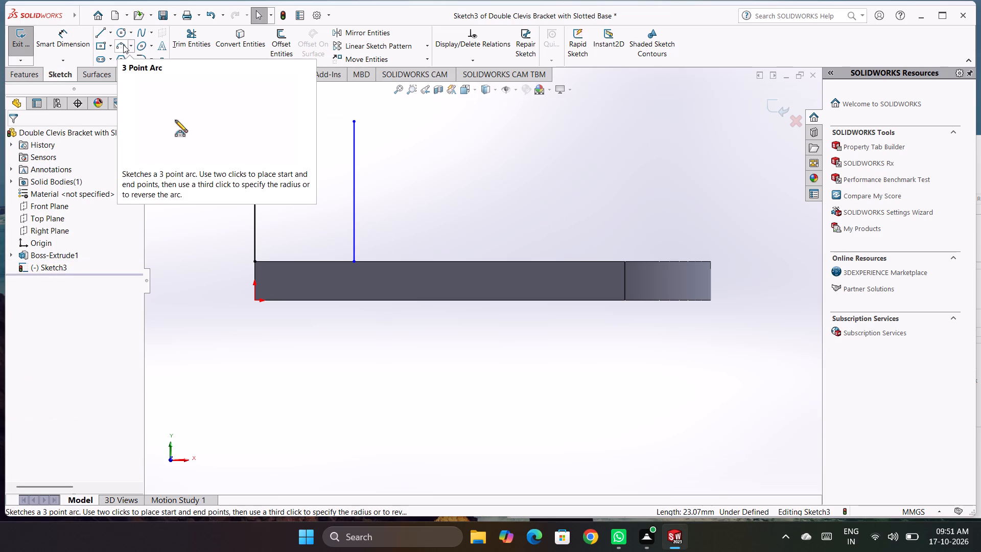
left_click(123, 44)
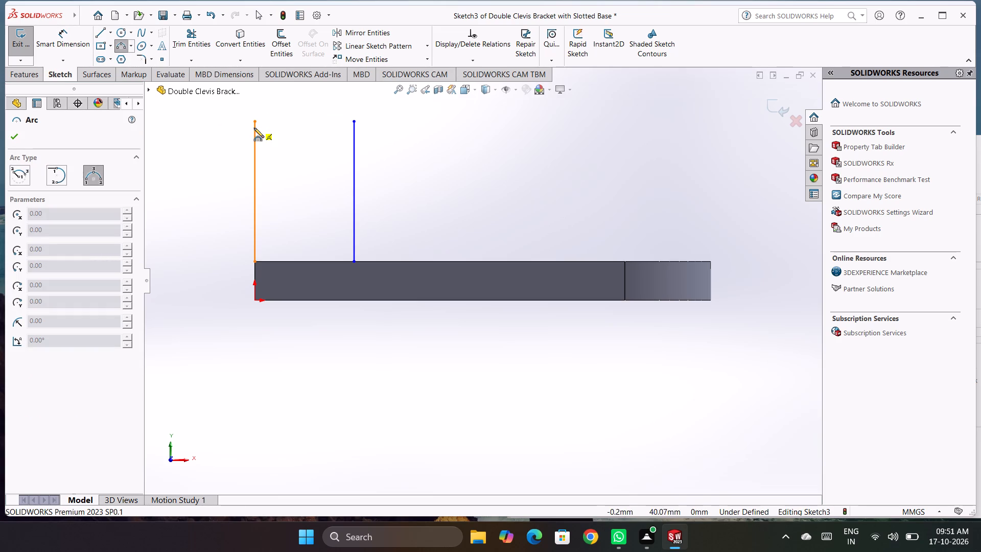
left_click(255, 124)
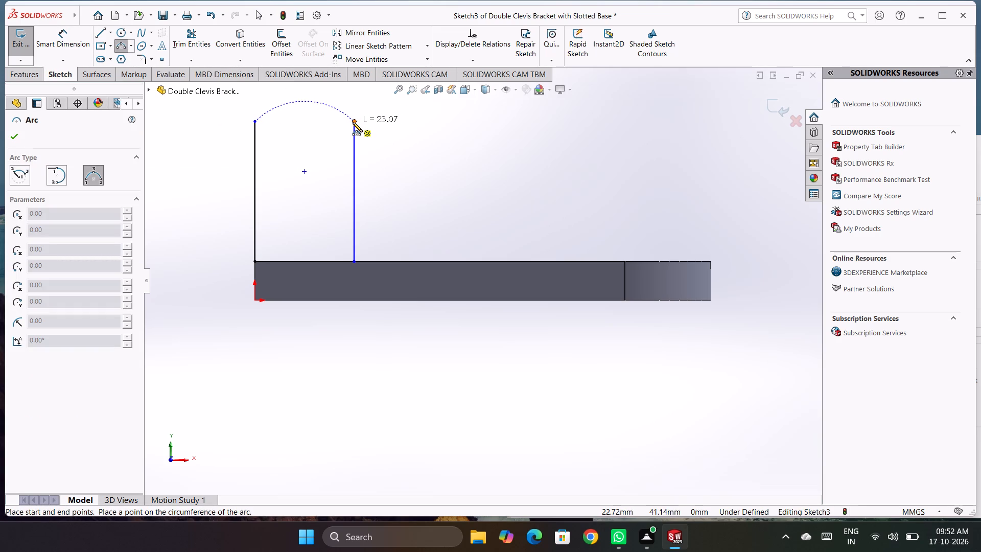
left_click(353, 122)
left_click(331, 85)
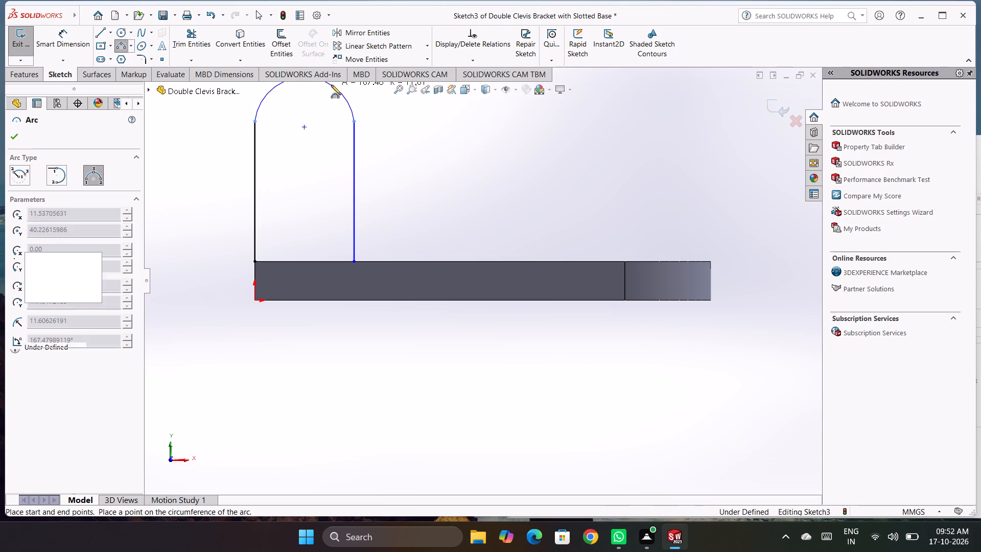
key("Escape")
Add a horizontal relation between the arc's centre and the upper end of the vertical line at the base's square end.
scroll(345, 330, "up", 1)
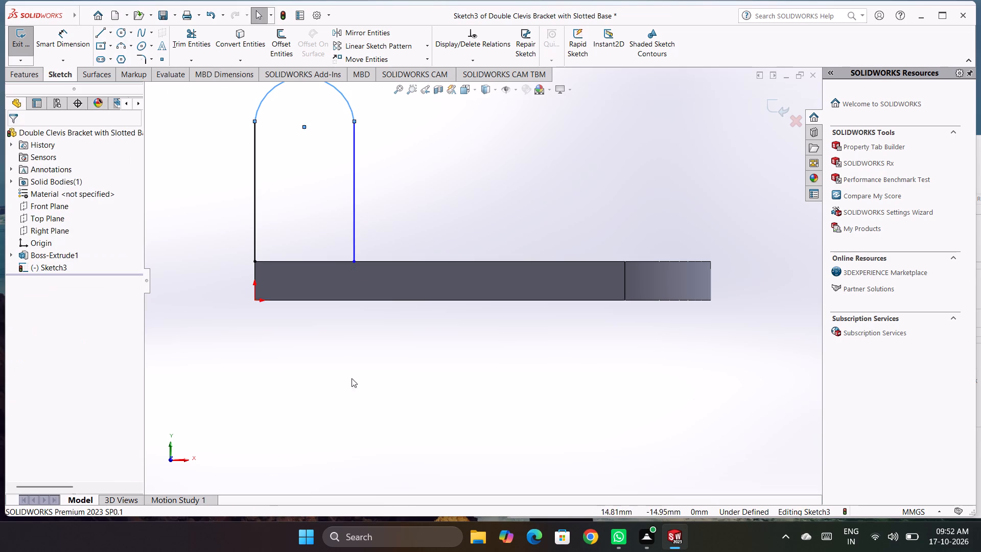
scroll(352, 378, "up", 2)
scroll(351, 242, "down", 4)
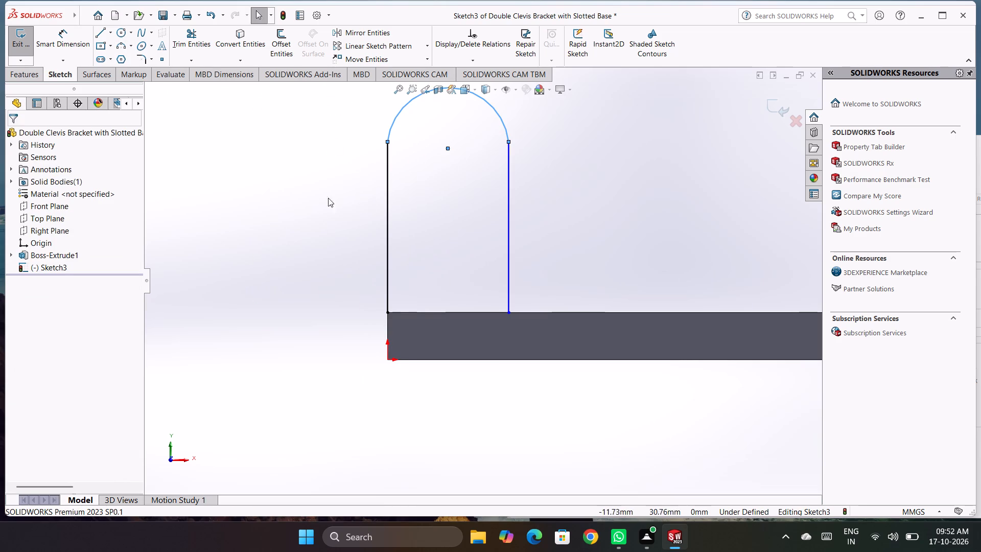
scroll(442, 120, "down", 3)
key("Escape")
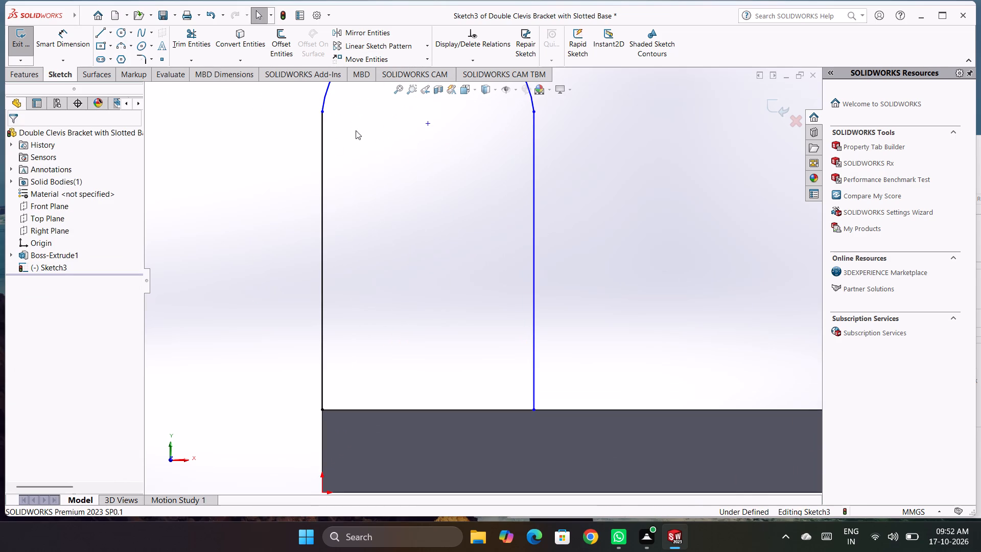
left_click(428, 124, "ctrl")
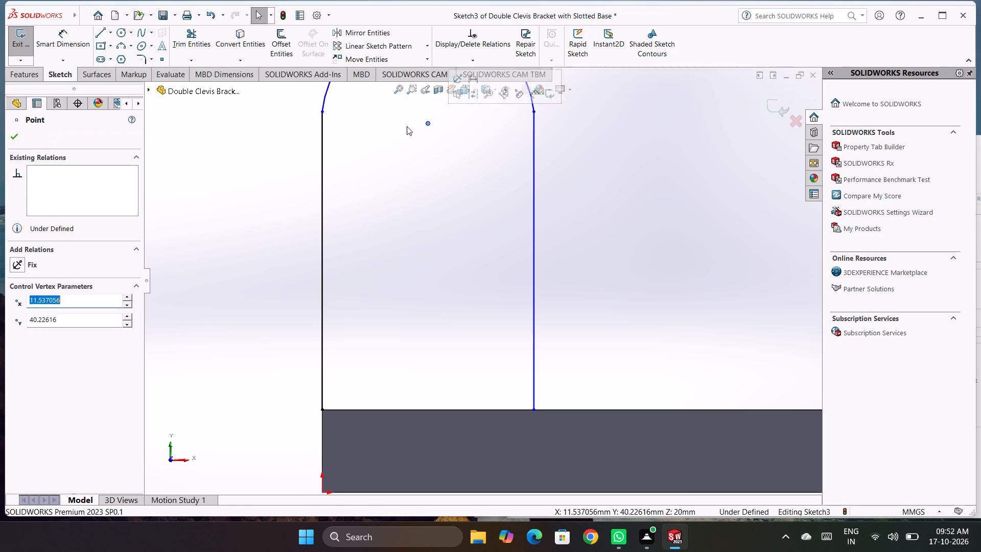
left_click(321, 113, "ctrl")
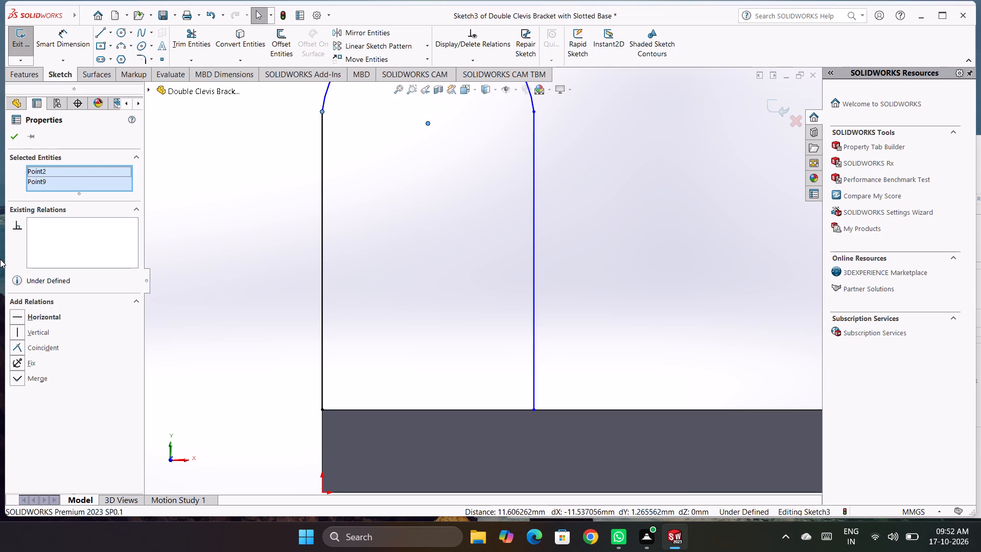
left_click(34, 314)
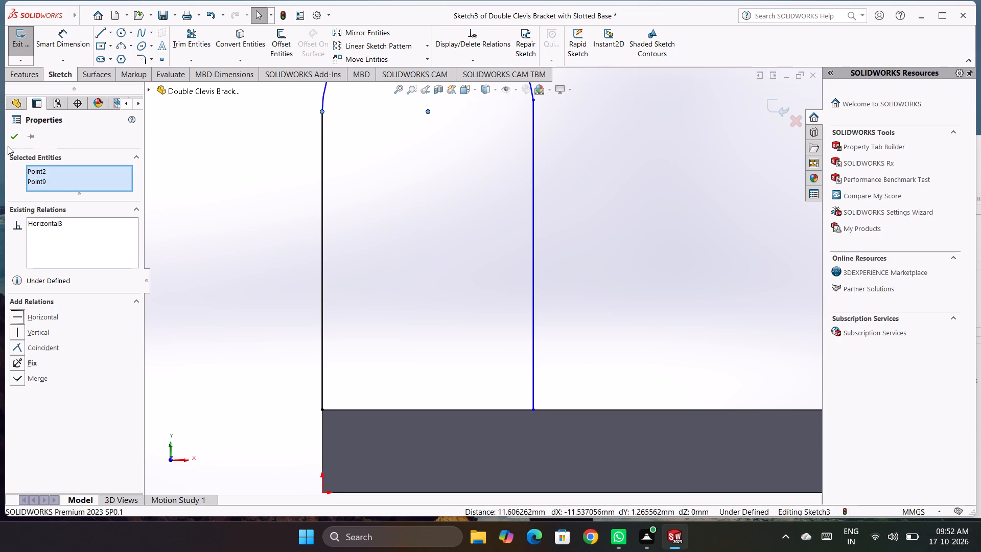
left_click(15, 135)
Dimension the top arc's radius and set it to 35 mm.
scroll(425, 334, "up", 4)
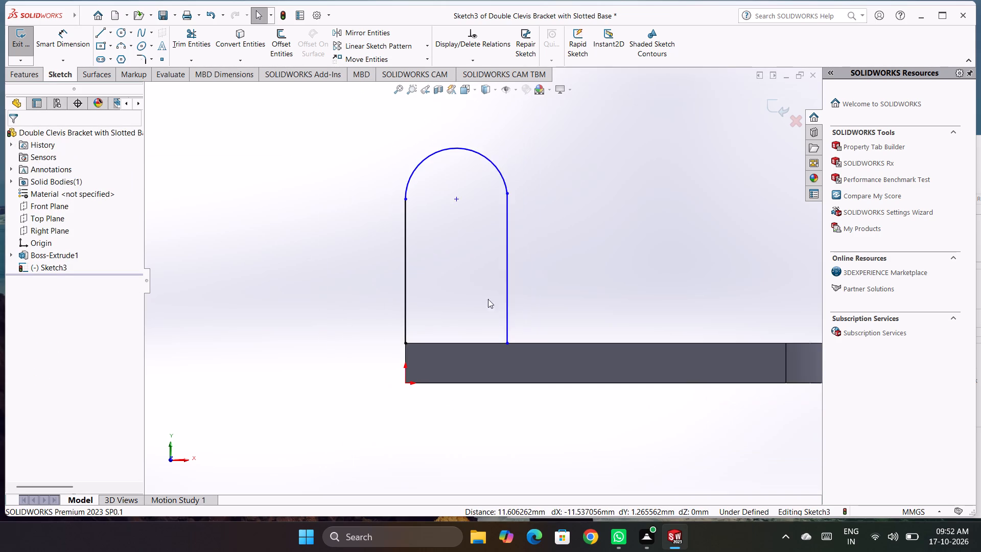
scroll(514, 265, "down", 2)
left_click(67, 41)
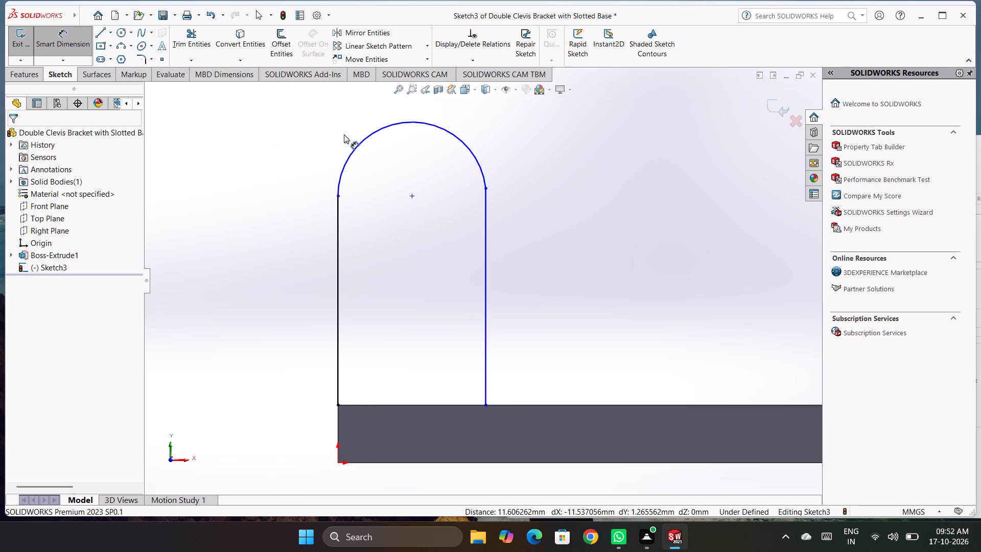
left_click(358, 145)
left_click(339, 111)
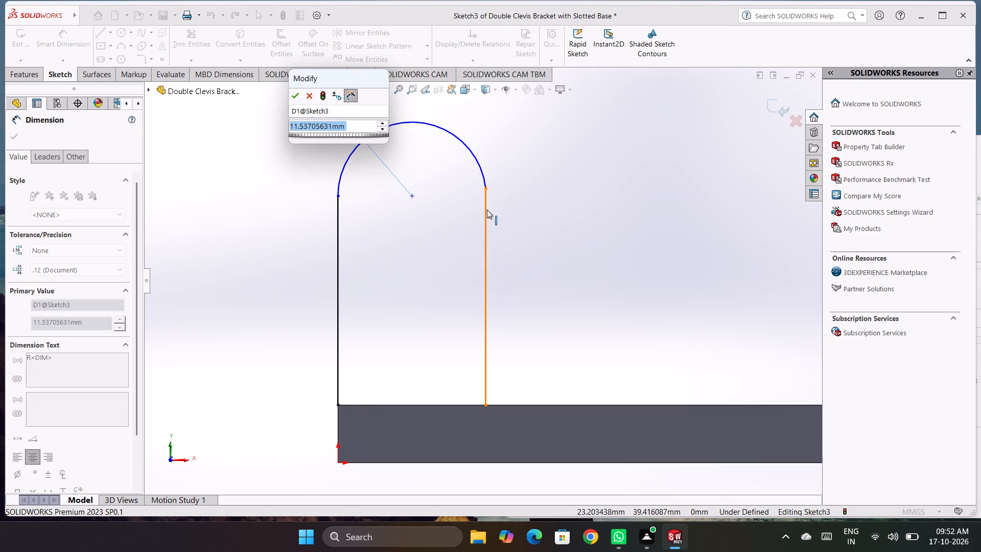
key("3")
key("5")
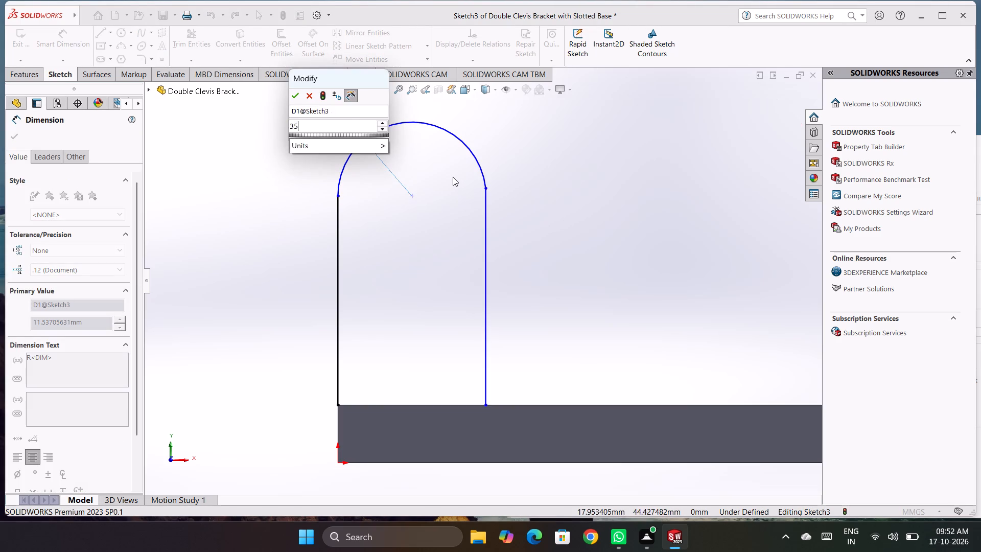
key("Return")
Change the top arc's radius to 35/2 mm, that is 17.5 mm.
scroll(611, 458, "up", 3)
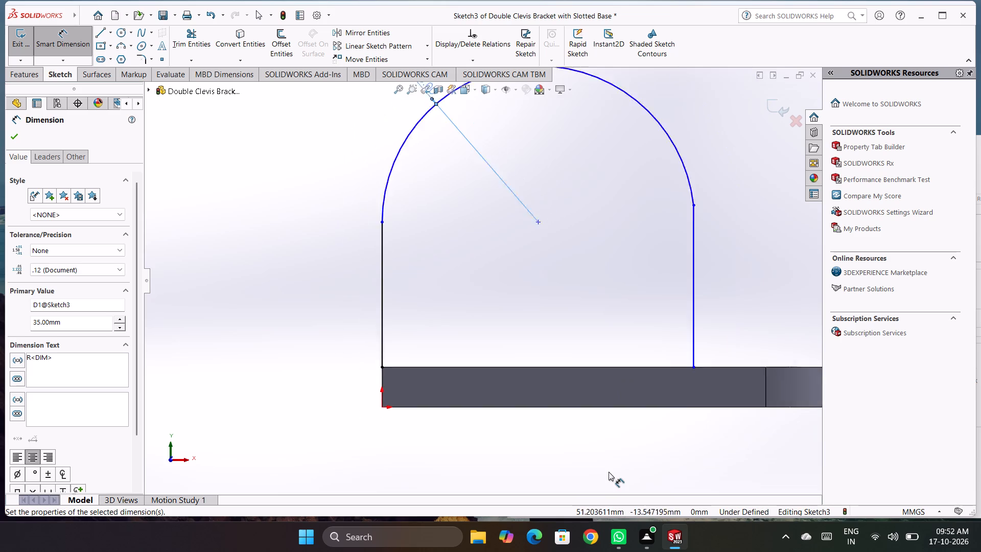
scroll(607, 474, "up", 2)
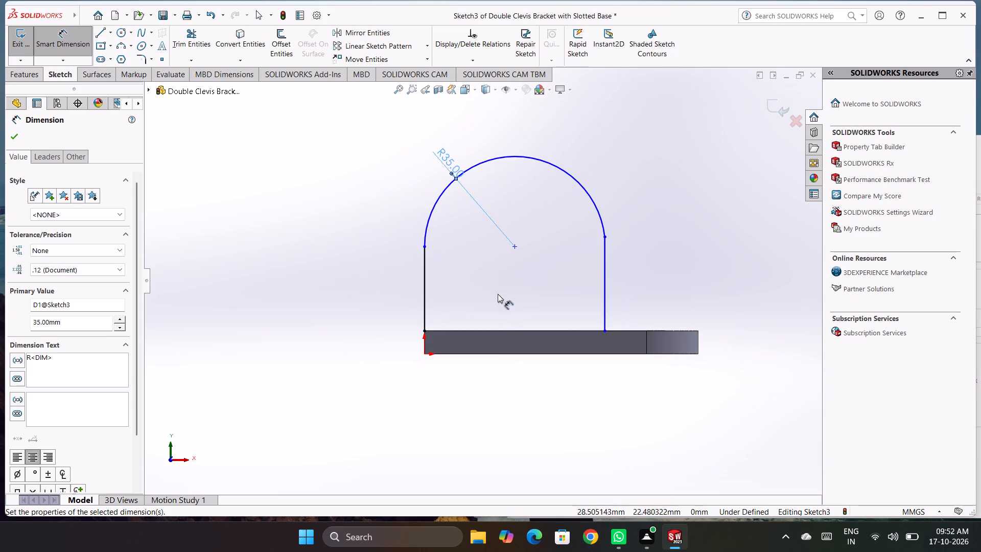
double_click(448, 151)
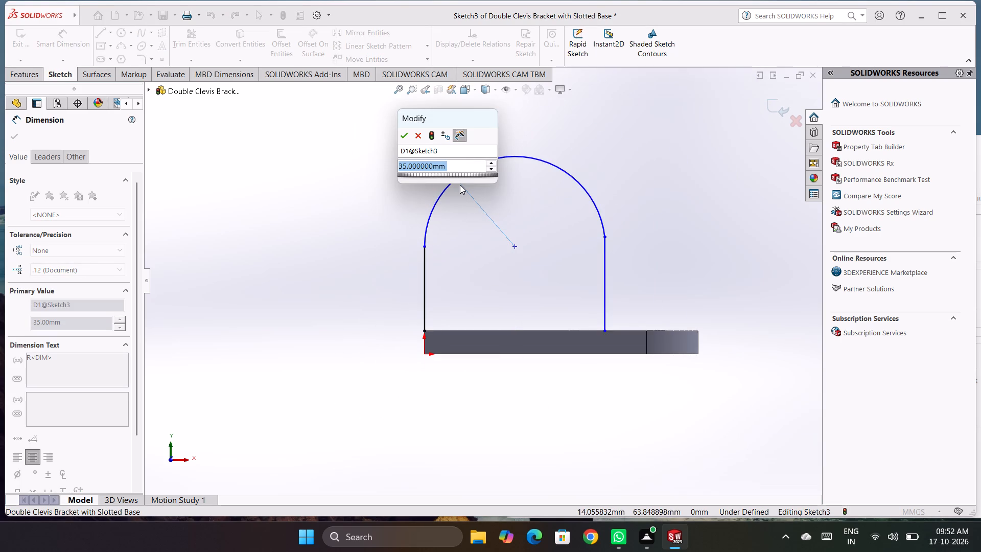
key("slash")
key("BackSpace")
key("BackSpace")
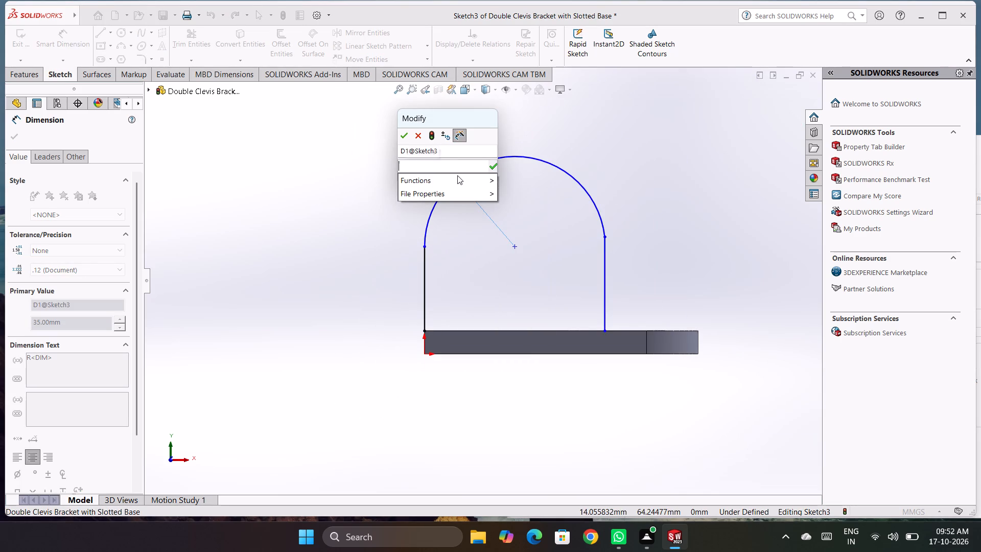
type("35")
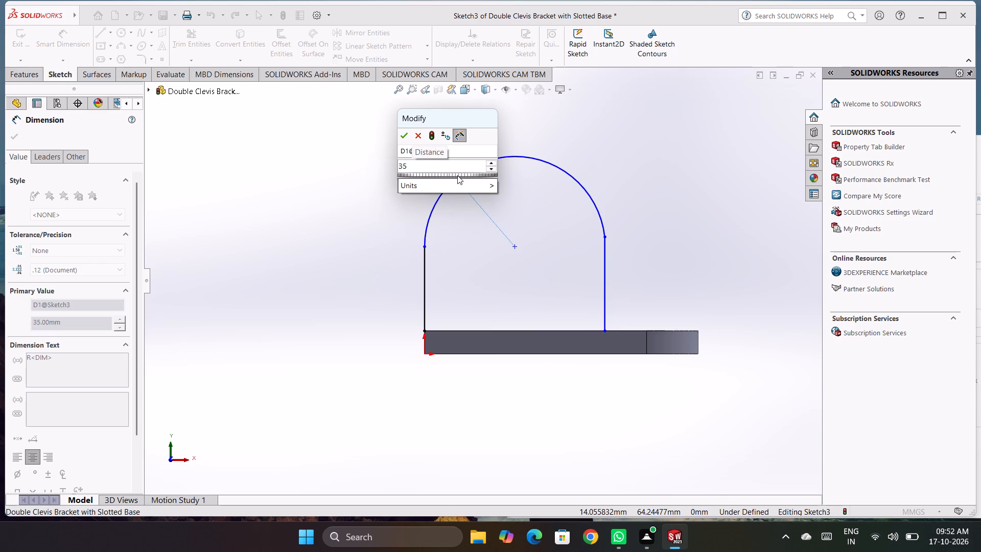
type("/2")
key("Return")
left_click(497, 153)
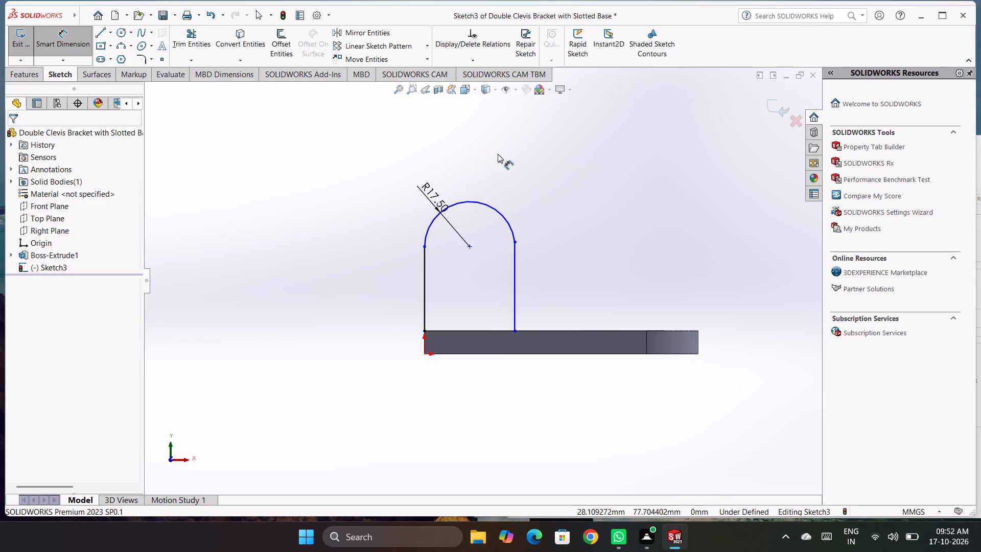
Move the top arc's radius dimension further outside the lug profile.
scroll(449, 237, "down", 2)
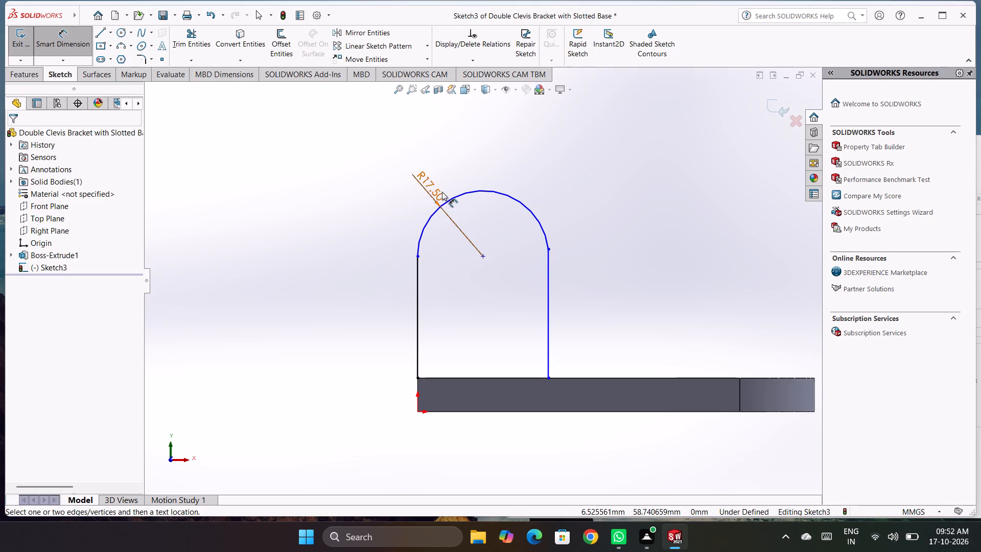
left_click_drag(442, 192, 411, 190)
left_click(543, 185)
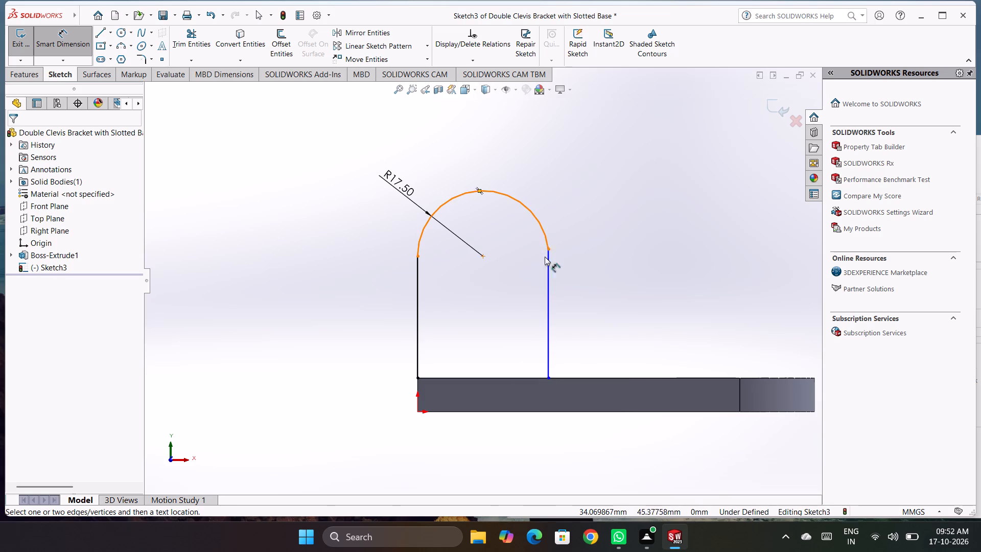
Dimension the distance between the lug's two vertical lines and set it to 35 mm.
left_click(548, 280)
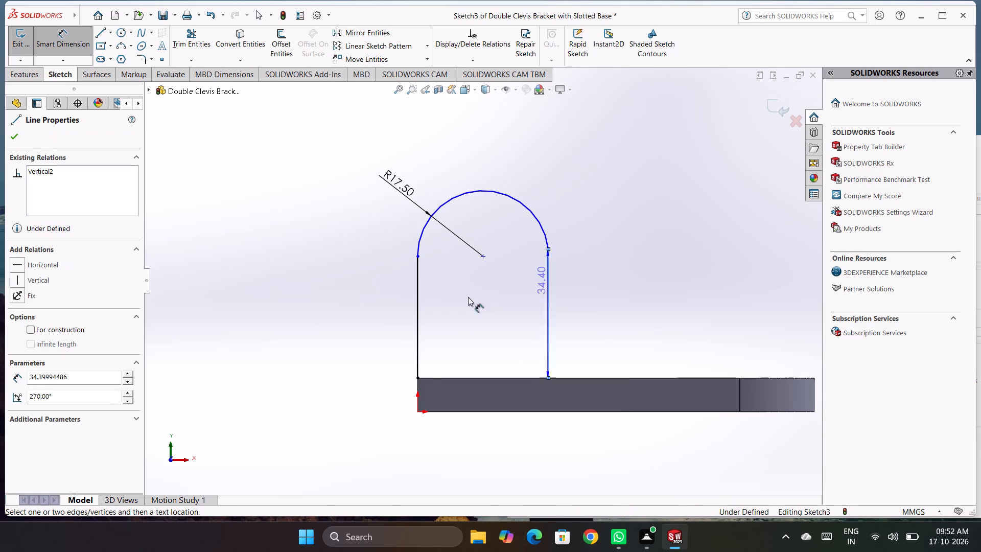
left_click(418, 304)
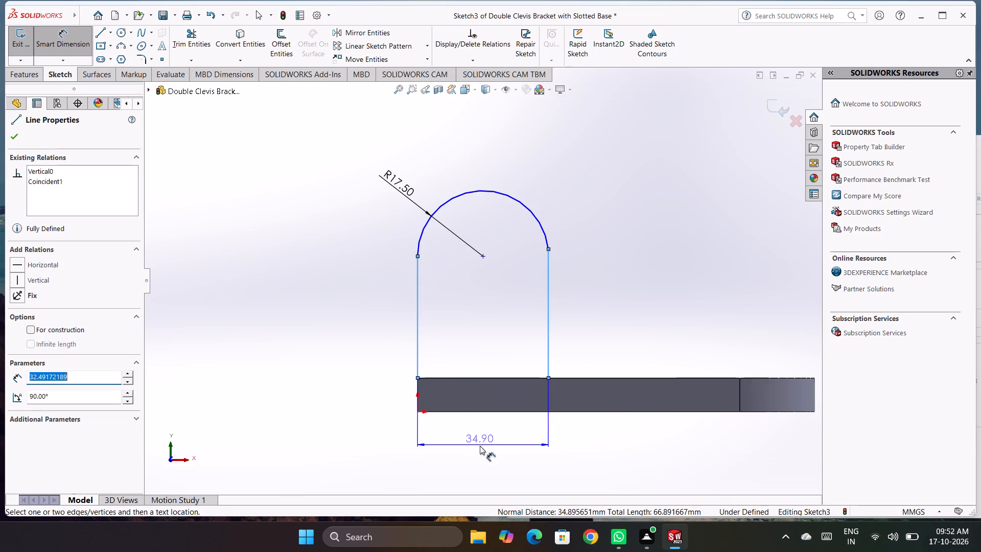
left_click(480, 446)
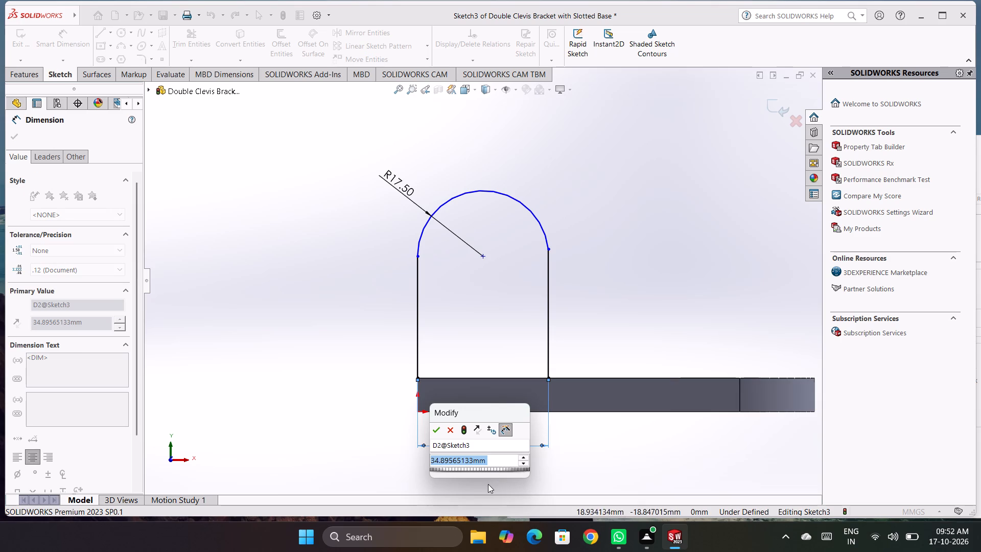
type("35")
key("Return")
left_click(501, 479)
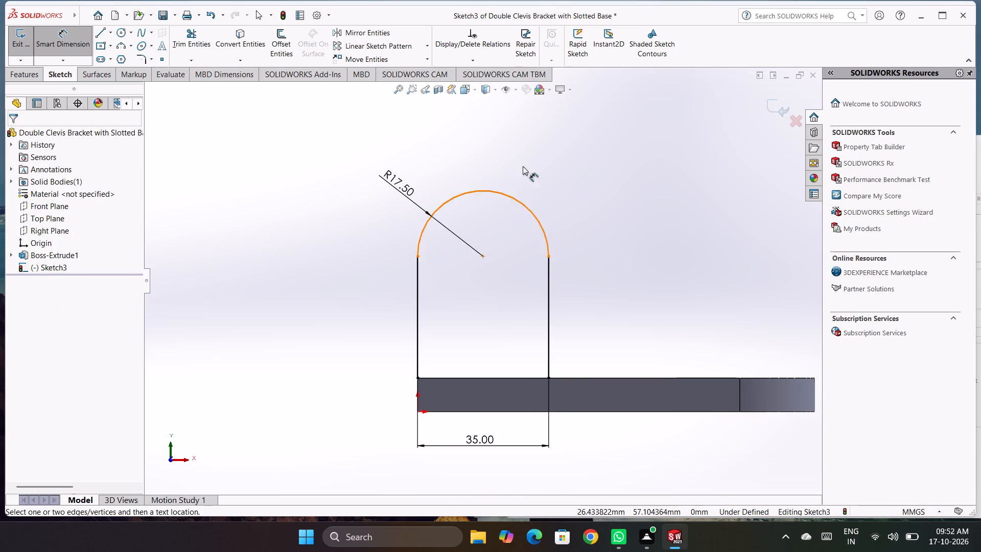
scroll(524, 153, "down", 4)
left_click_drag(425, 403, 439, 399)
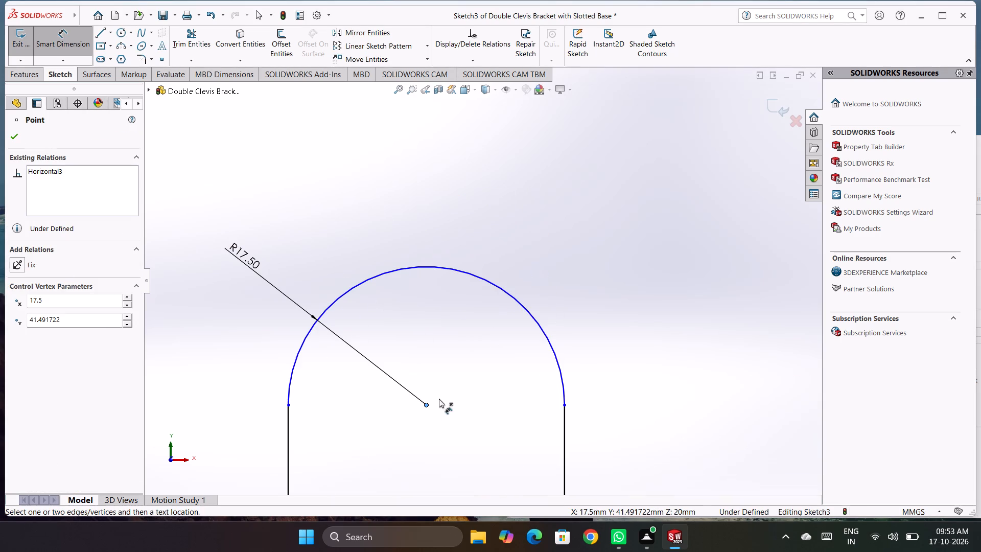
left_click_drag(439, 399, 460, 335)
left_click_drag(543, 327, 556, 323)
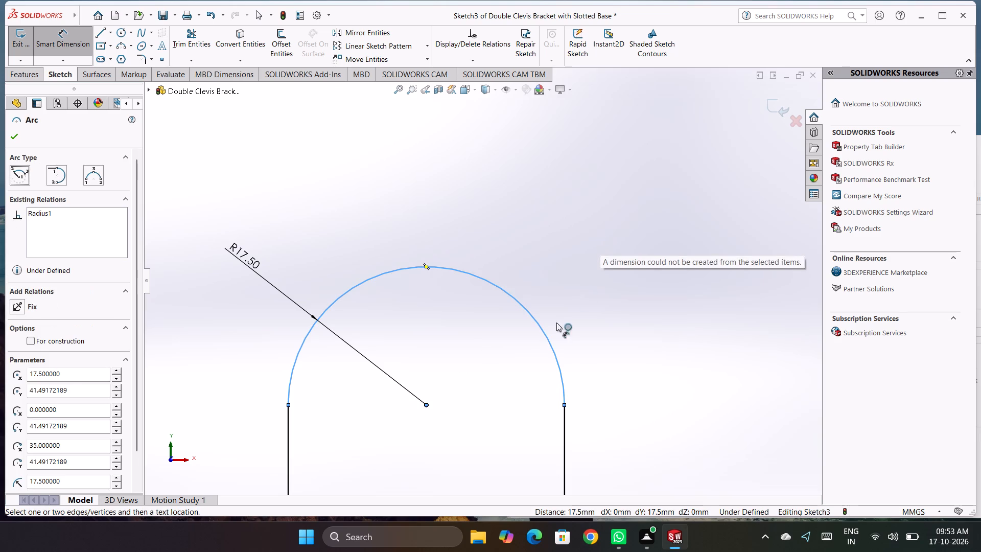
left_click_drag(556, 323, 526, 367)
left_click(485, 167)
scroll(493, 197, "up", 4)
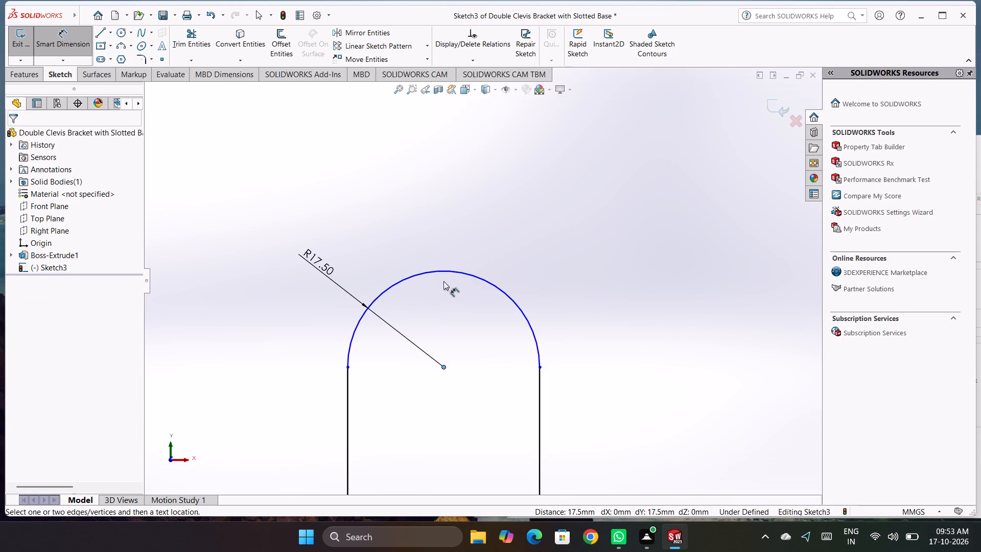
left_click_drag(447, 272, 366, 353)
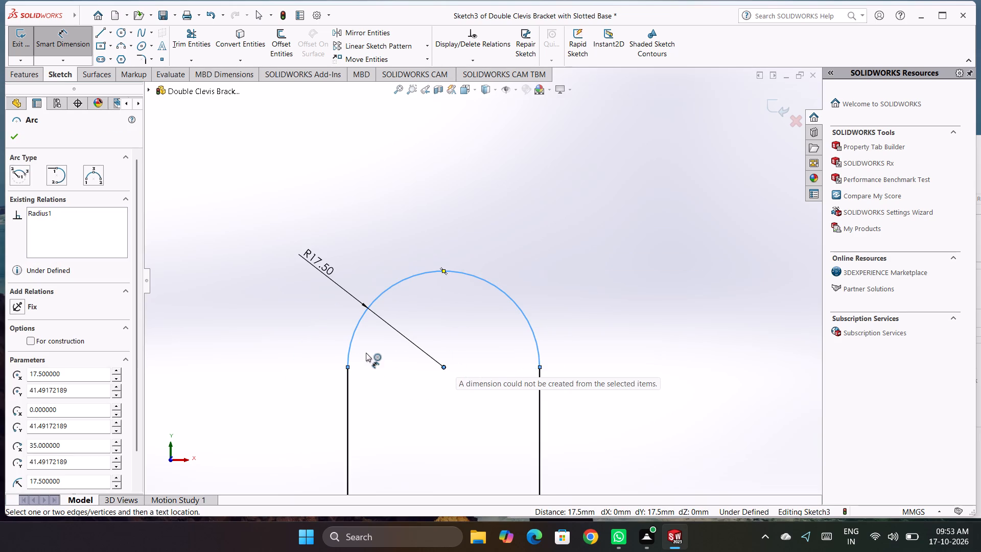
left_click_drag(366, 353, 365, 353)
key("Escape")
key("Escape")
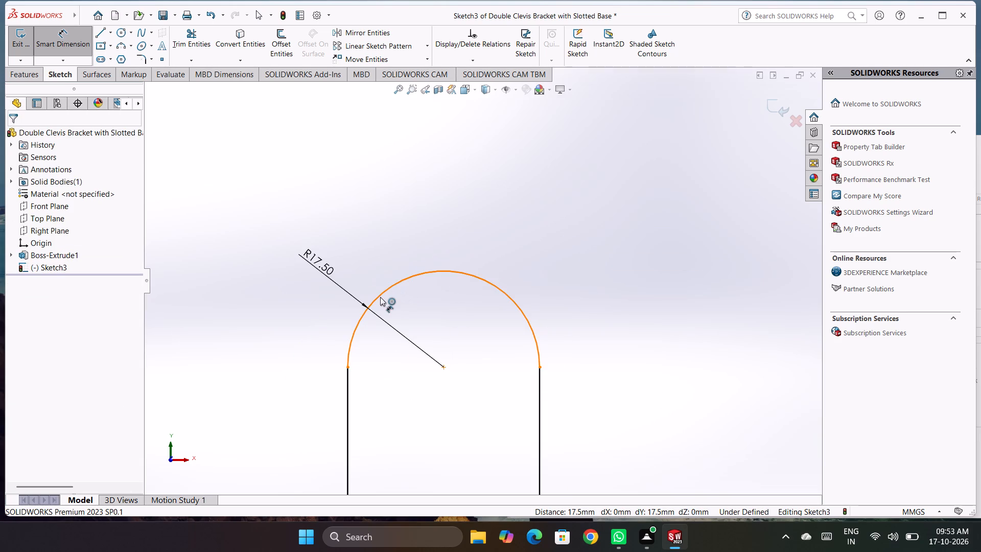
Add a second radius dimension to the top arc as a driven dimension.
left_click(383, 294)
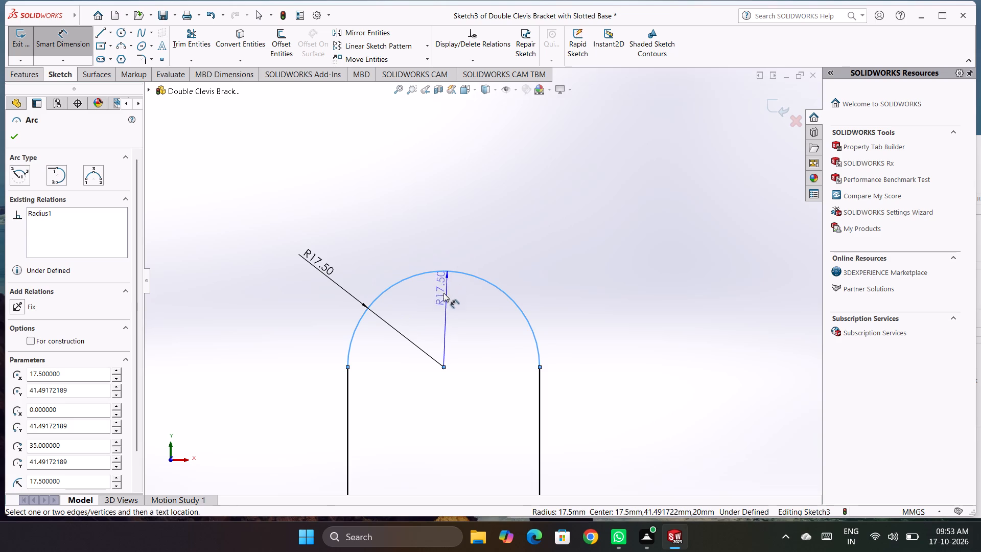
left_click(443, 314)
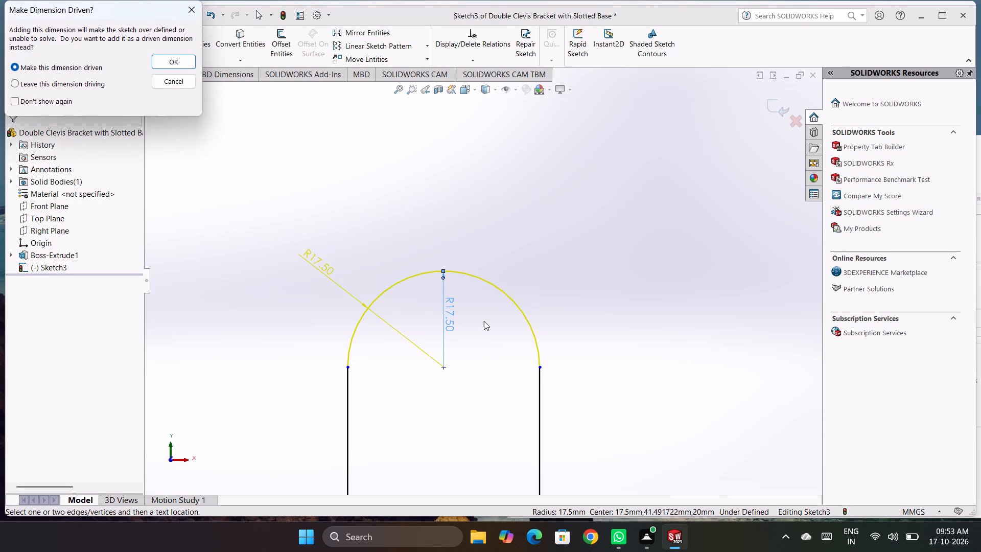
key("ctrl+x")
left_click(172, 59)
Delete both the original and the driven radius dimensions from the top arc.
left_click(320, 257)
key("Delete")
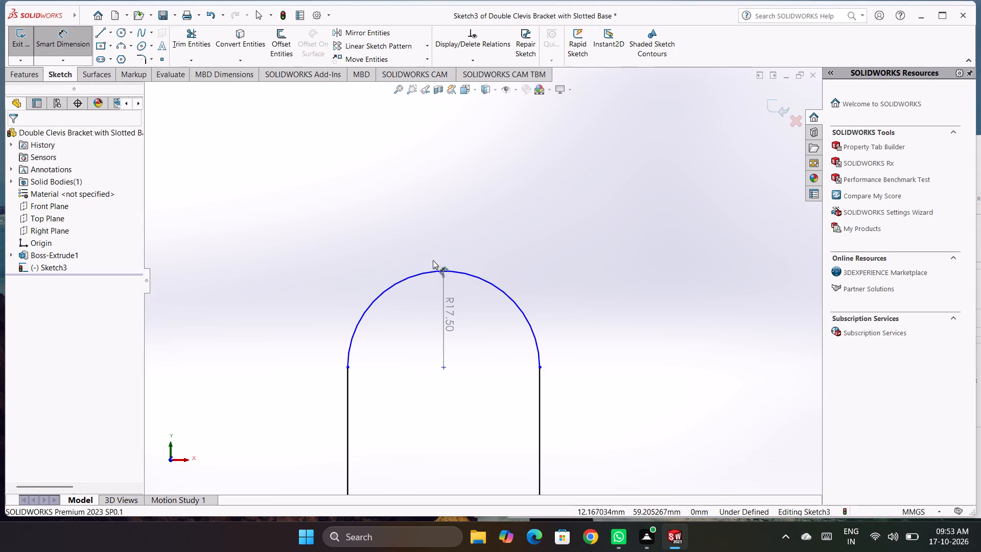
left_click(448, 216)
left_click(451, 314)
key("Delete")
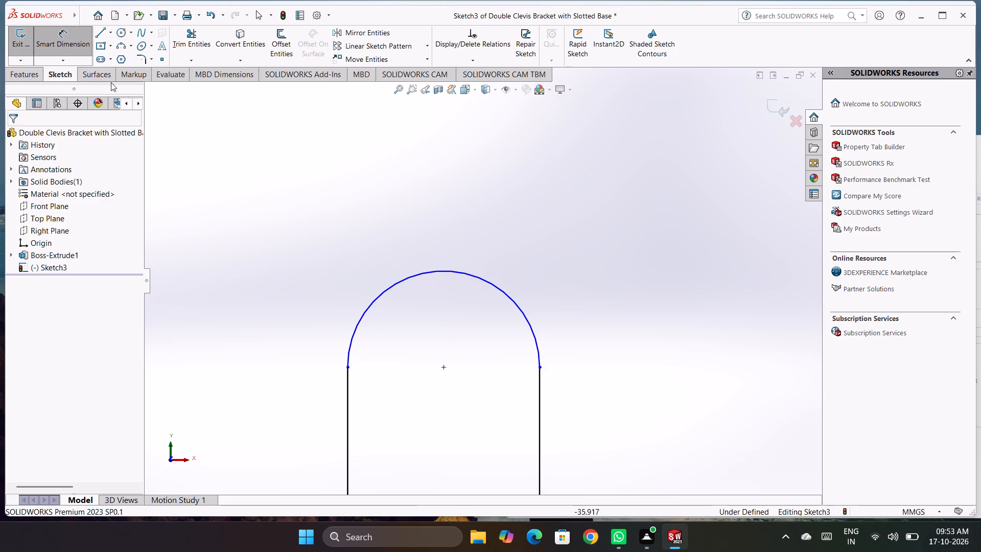
Dimension the top arc's radius again at 17.5 mm, with its label outside the profile.
left_click(391, 288)
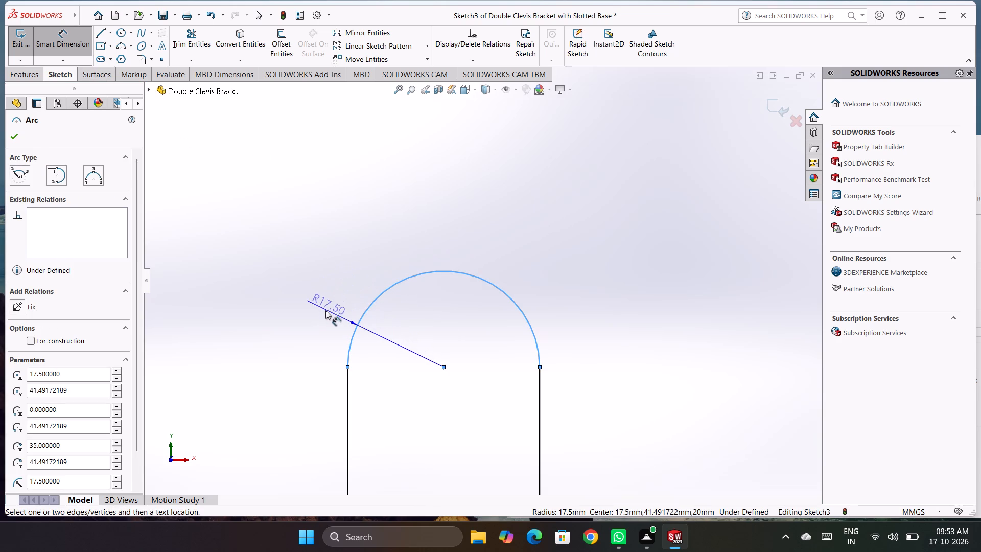
left_click(325, 311)
left_click(556, 218)
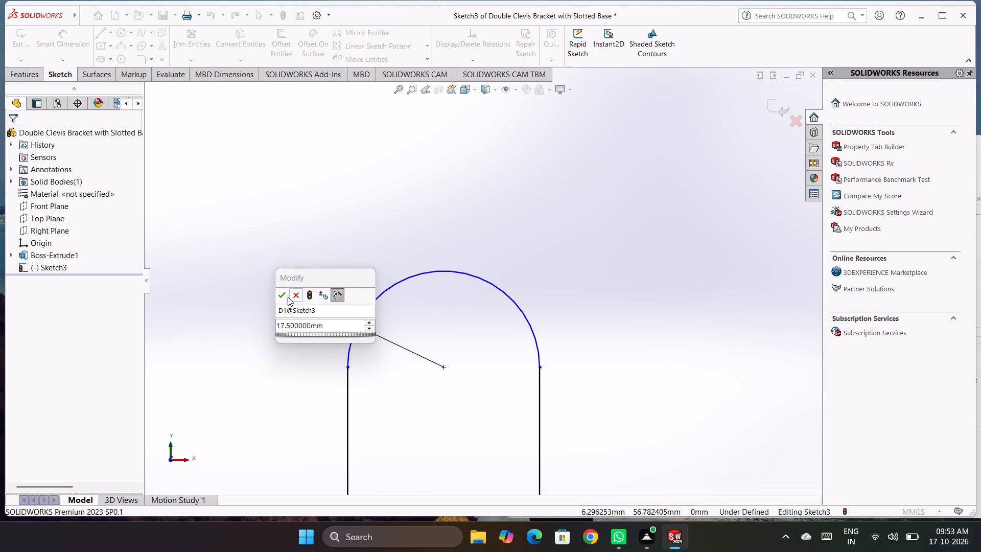
left_click(286, 296)
scroll(530, 224, "up", 2)
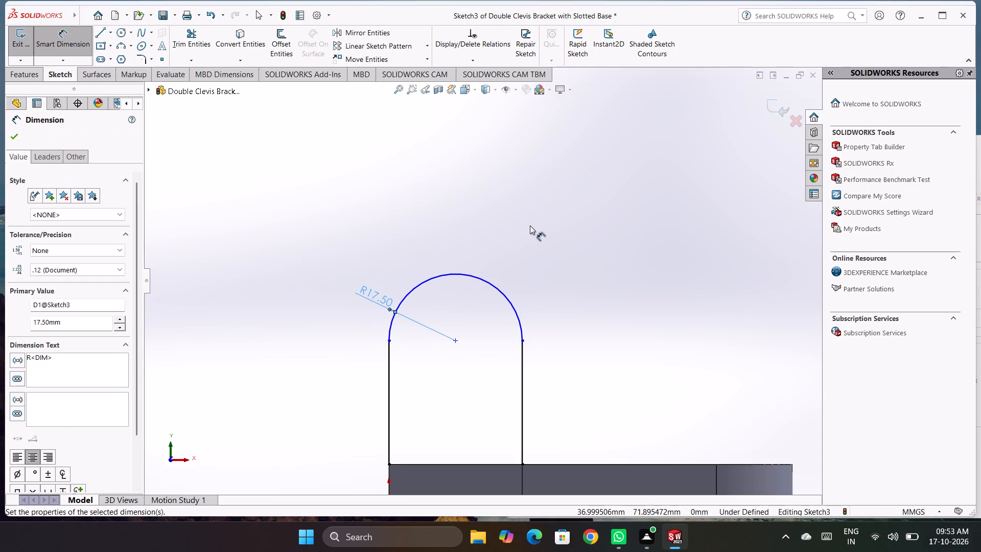
left_click(530, 226)
Dimension the height of the top arc's centre above the base's bottom edge and set it to 38 mm.
scroll(565, 408, "up", 1)
scroll(568, 423, "down", 1)
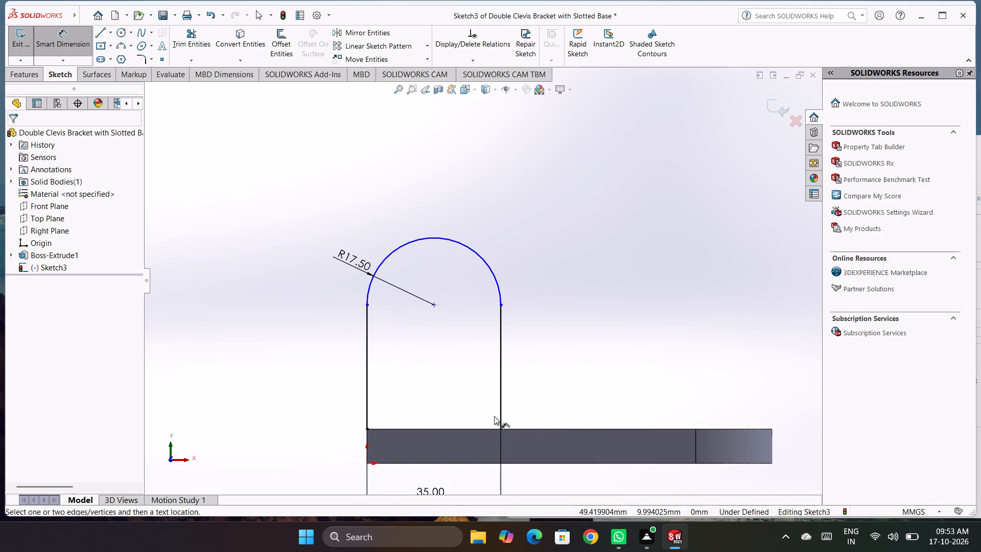
scroll(439, 425, "down", 4)
scroll(439, 426, "up", 3)
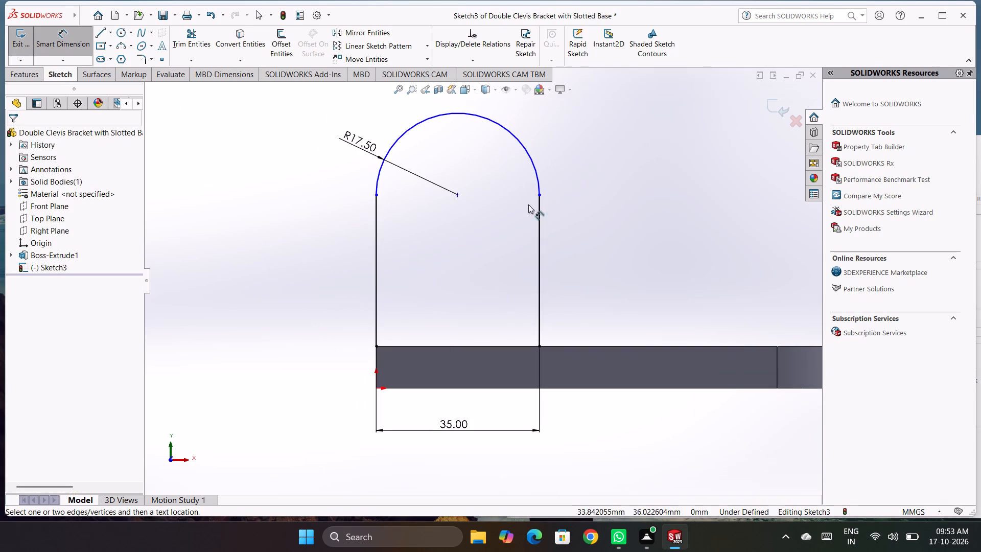
left_click(456, 195)
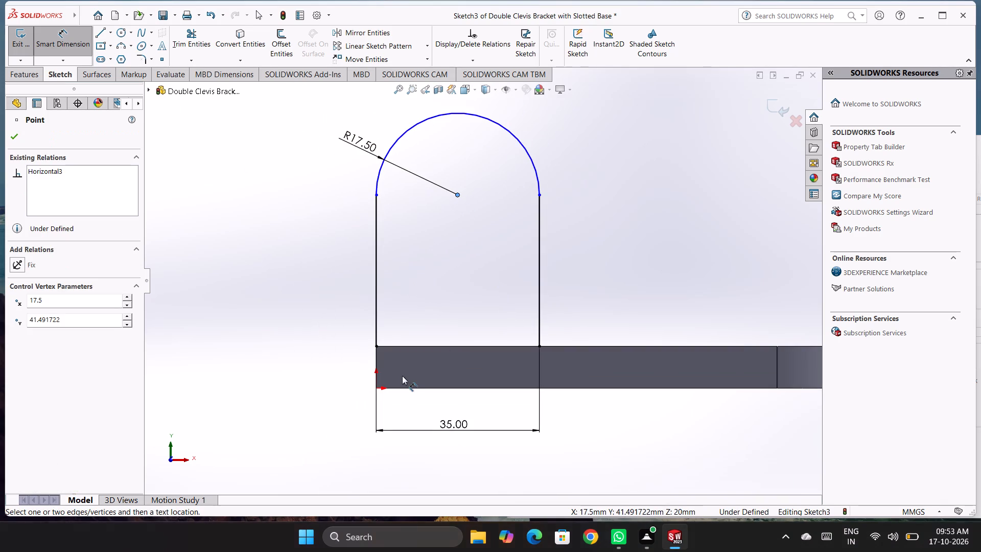
left_click(412, 387)
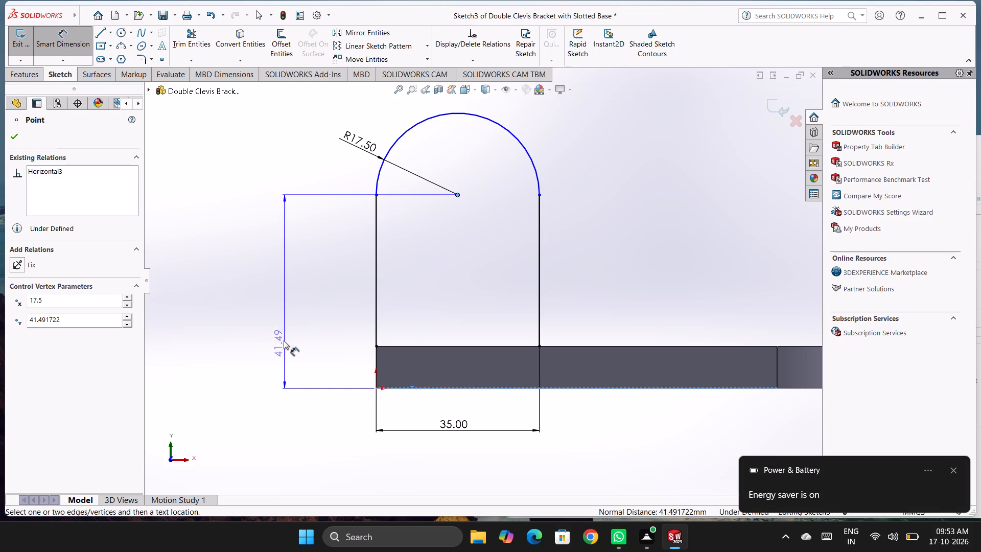
left_click(284, 329)
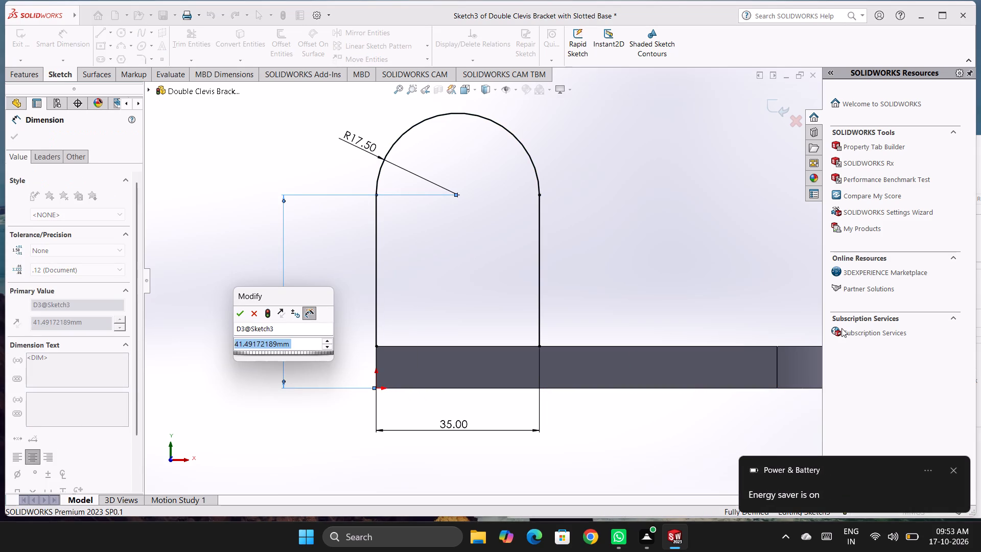
type("38")
key("Return")
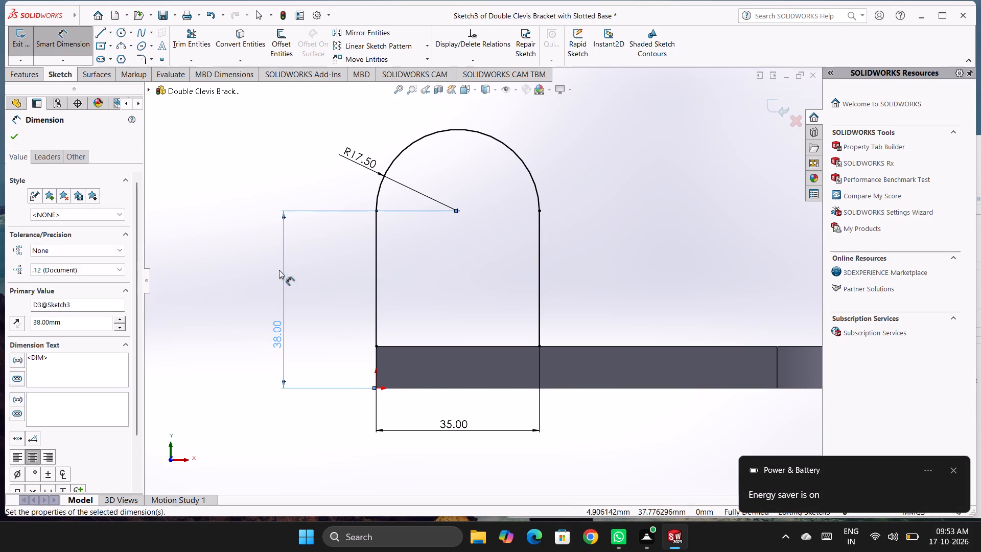
left_click(244, 189)
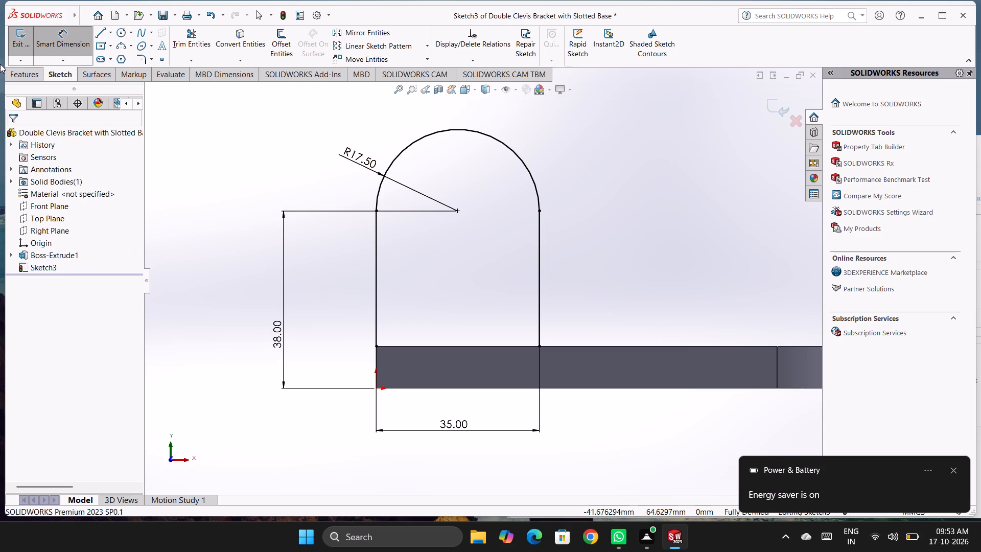
Sketch a circle of about 6.8 mm radius centred on the top arc's centre point.
left_click(119, 35)
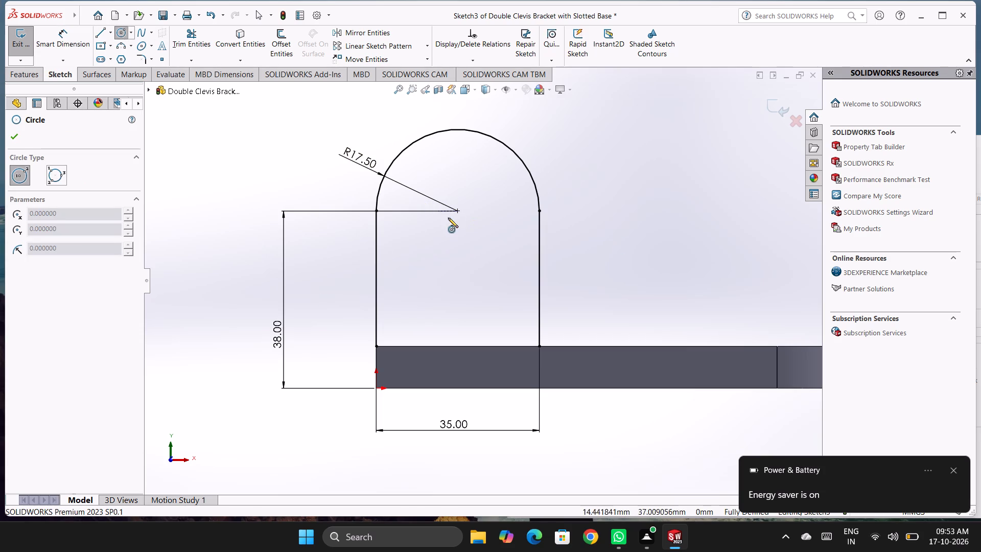
left_click(457, 210)
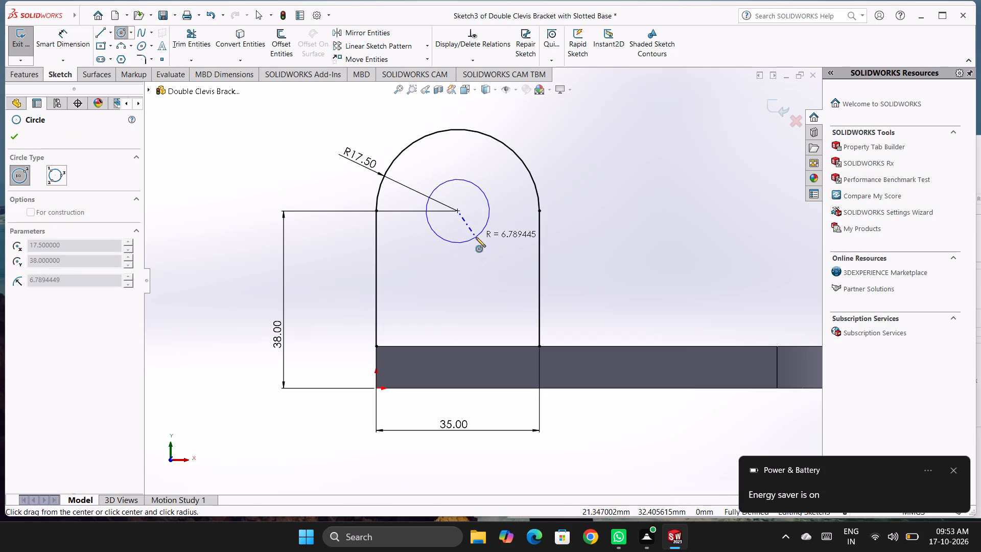
left_click(476, 237)
Dimension the lug hole circle's diameter and set it to 14 mm.
left_click(60, 47)
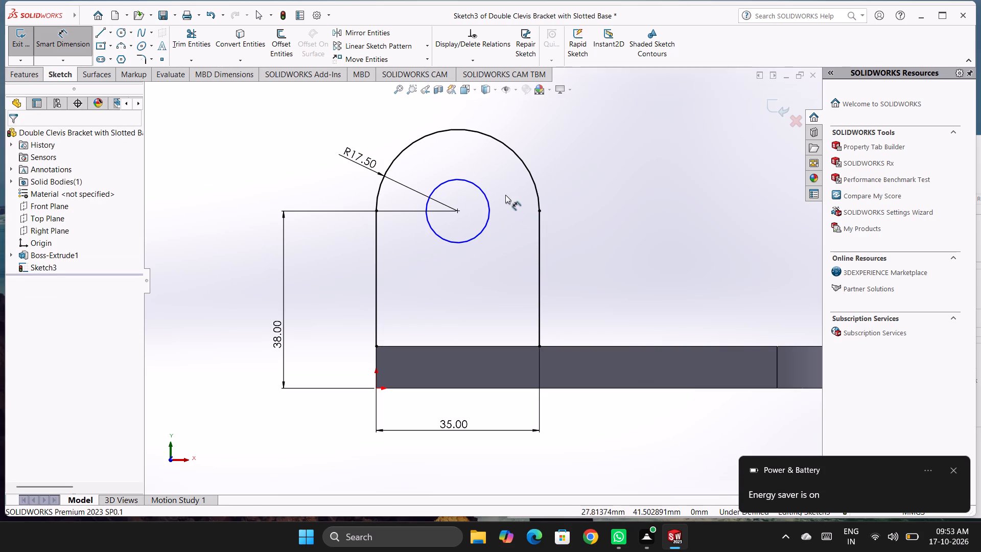
left_click(482, 195)
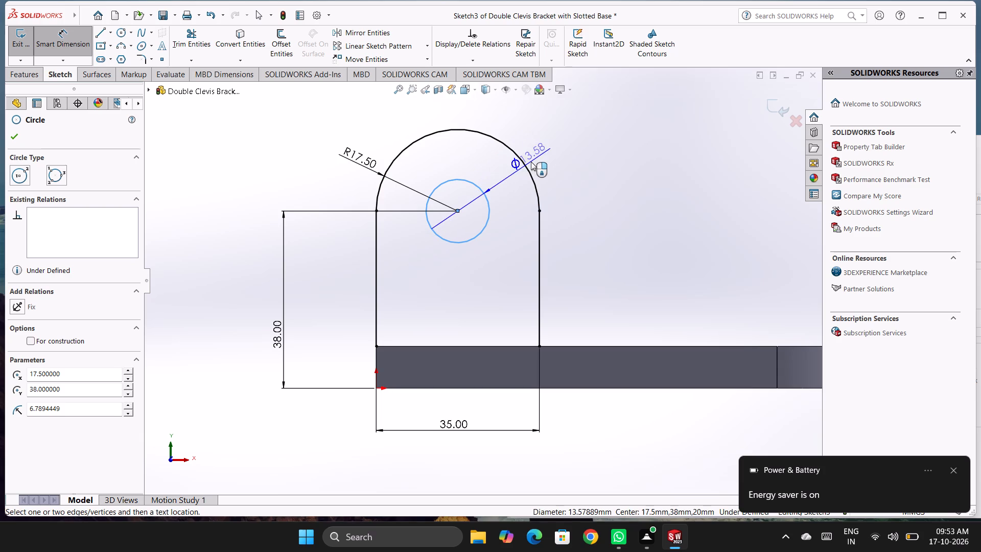
left_click(546, 146)
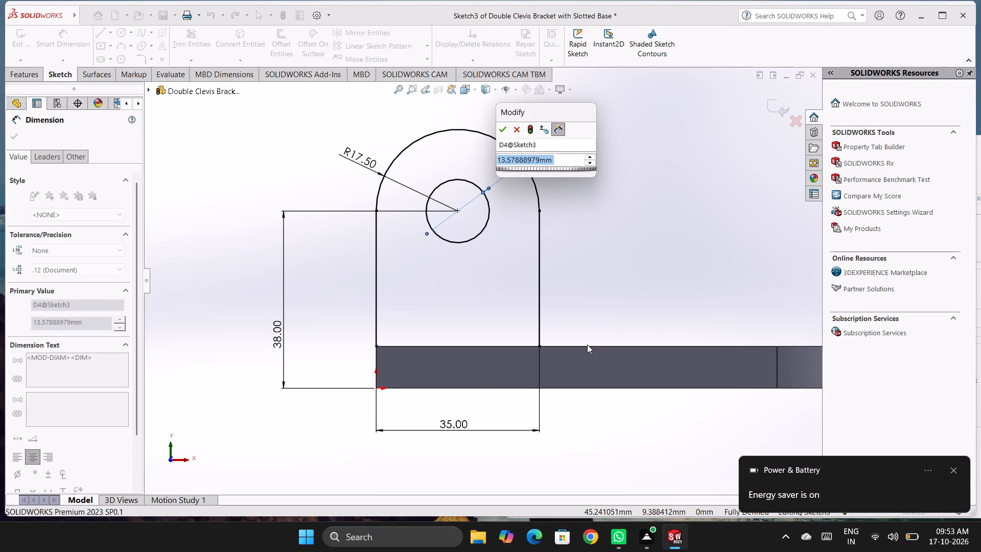
type("14")
key("Return")
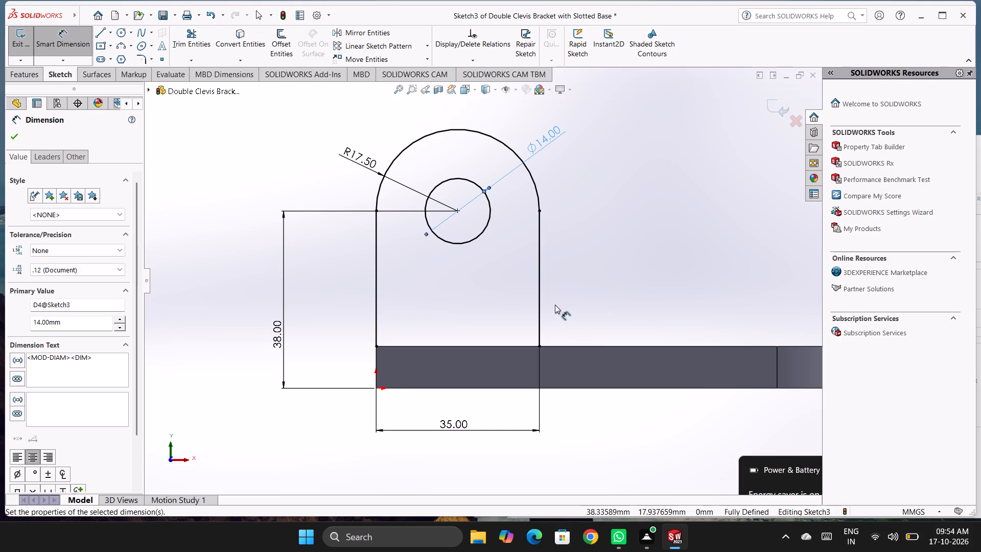
left_click(667, 256)
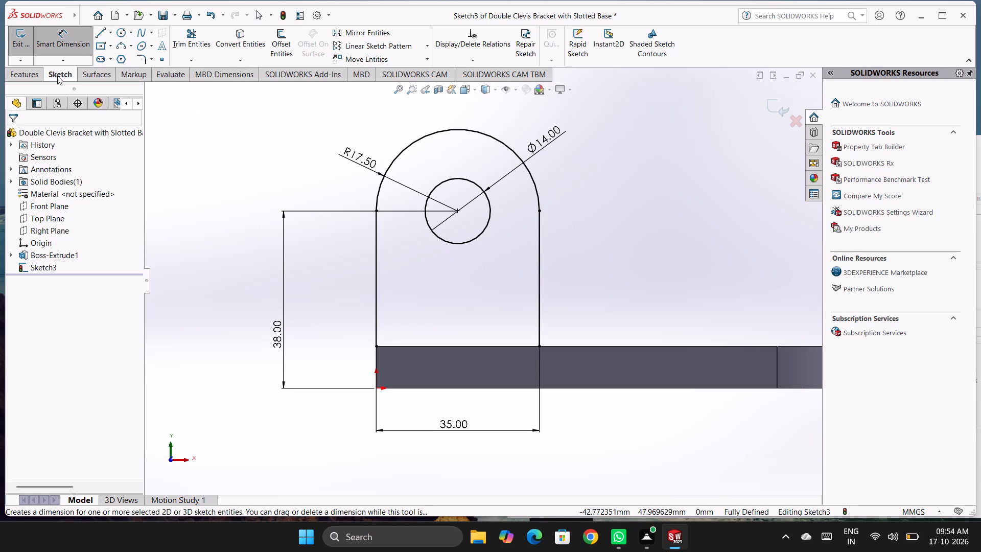
Close the finished lug profile sketch.
left_click(18, 52)
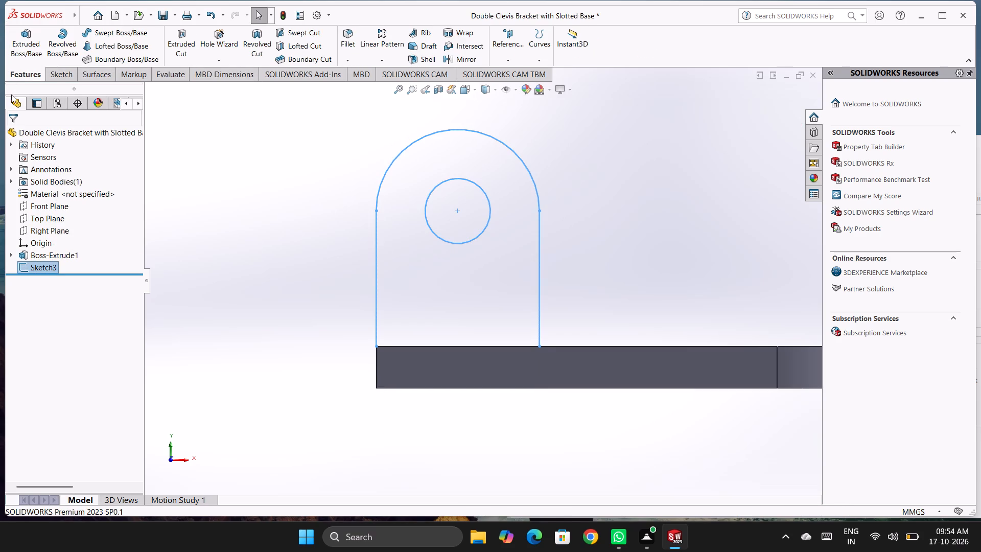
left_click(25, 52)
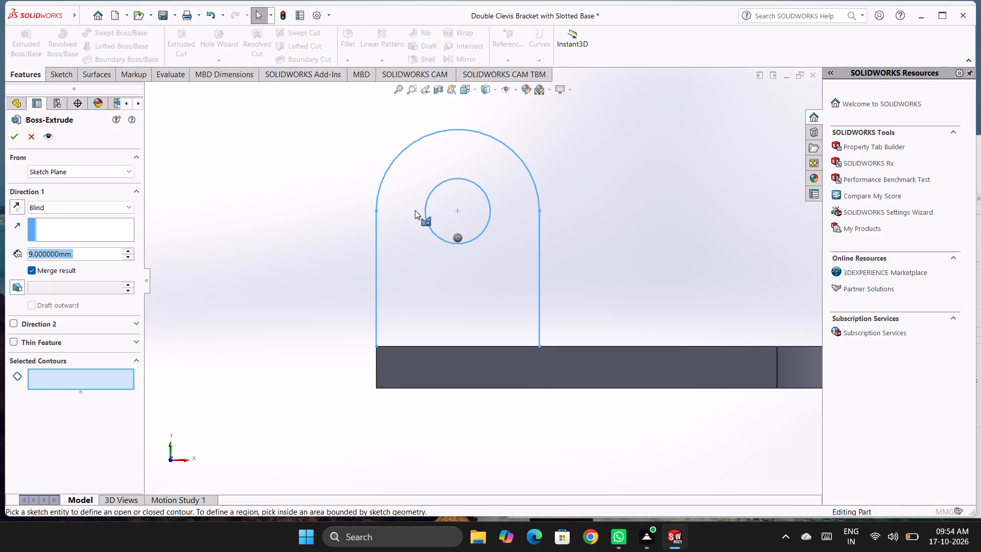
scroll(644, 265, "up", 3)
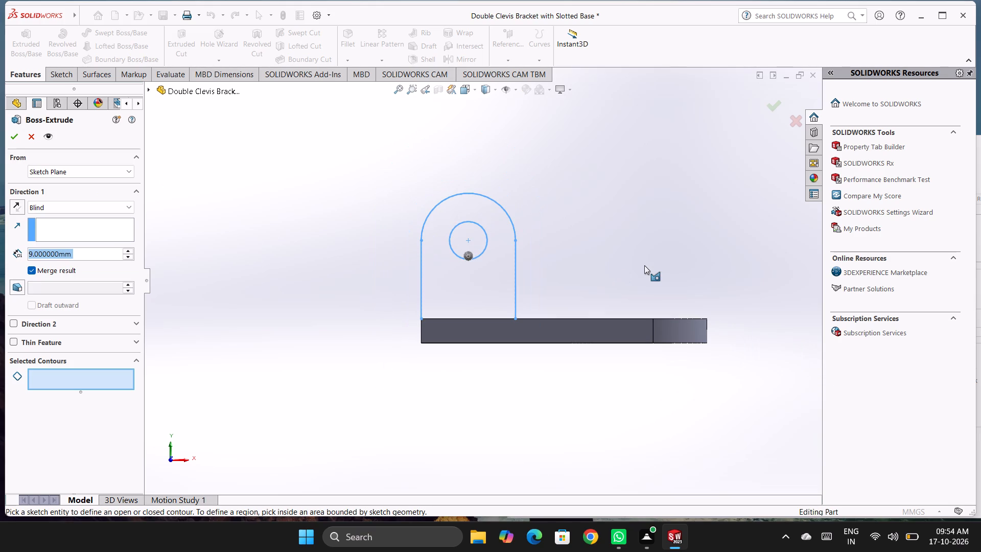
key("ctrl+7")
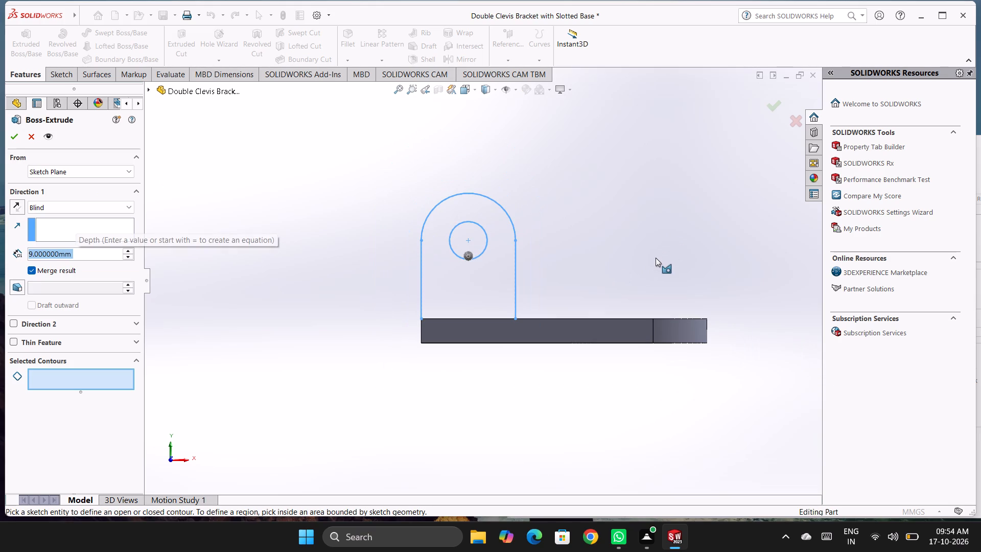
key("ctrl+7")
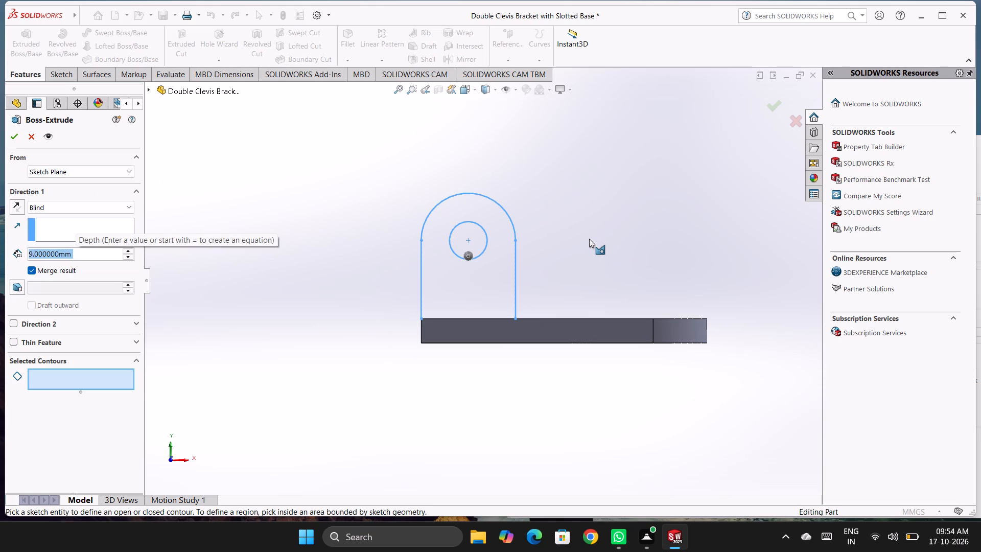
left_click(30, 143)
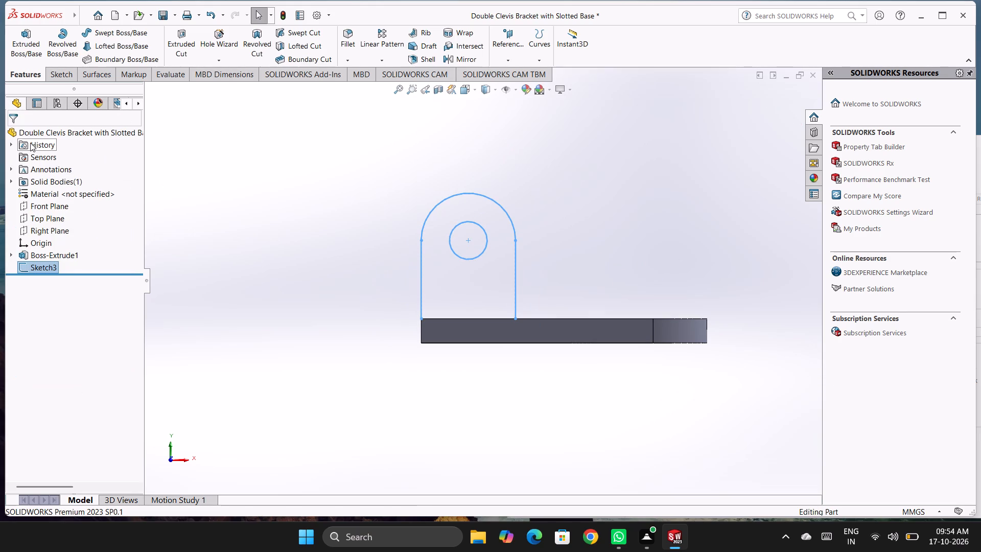
Extrude the lug region around the hole 9 mm in the reversed direction, over the base, merging it with the base.
key("ctrl+7")
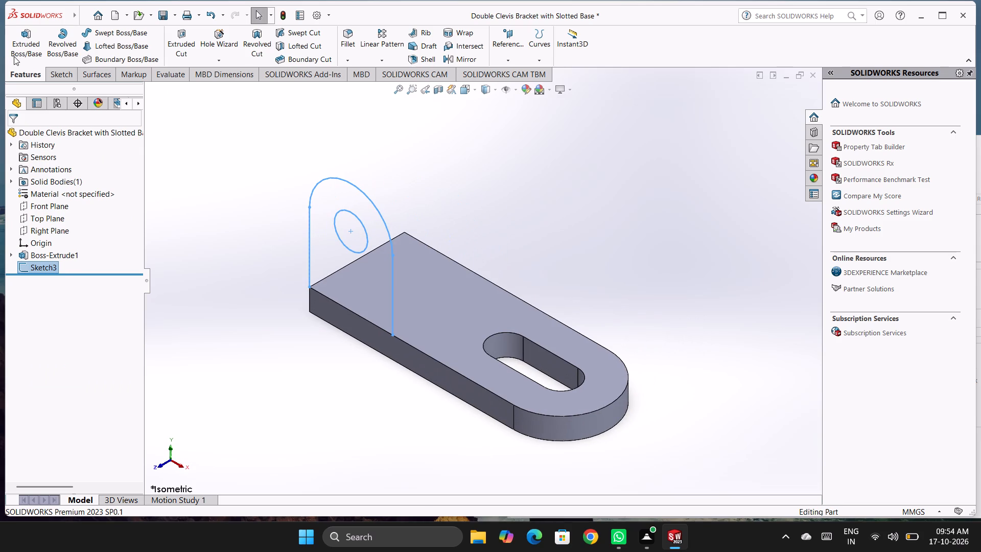
left_click(14, 56)
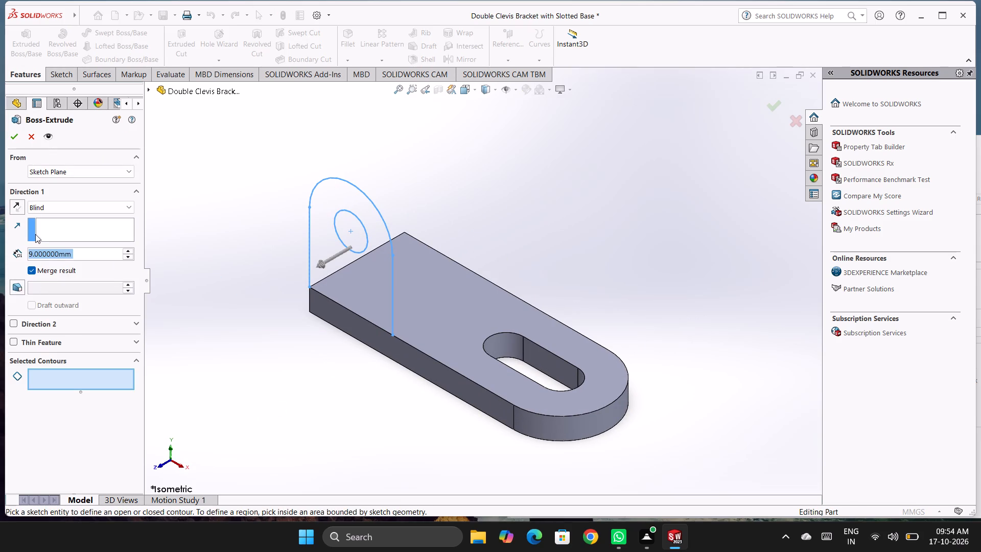
left_click(13, 199)
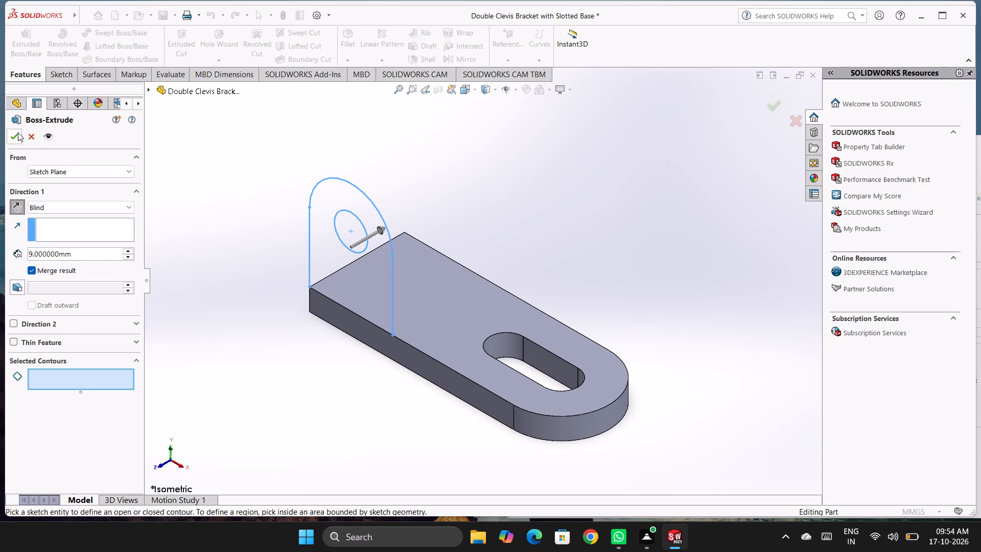
left_click(361, 271)
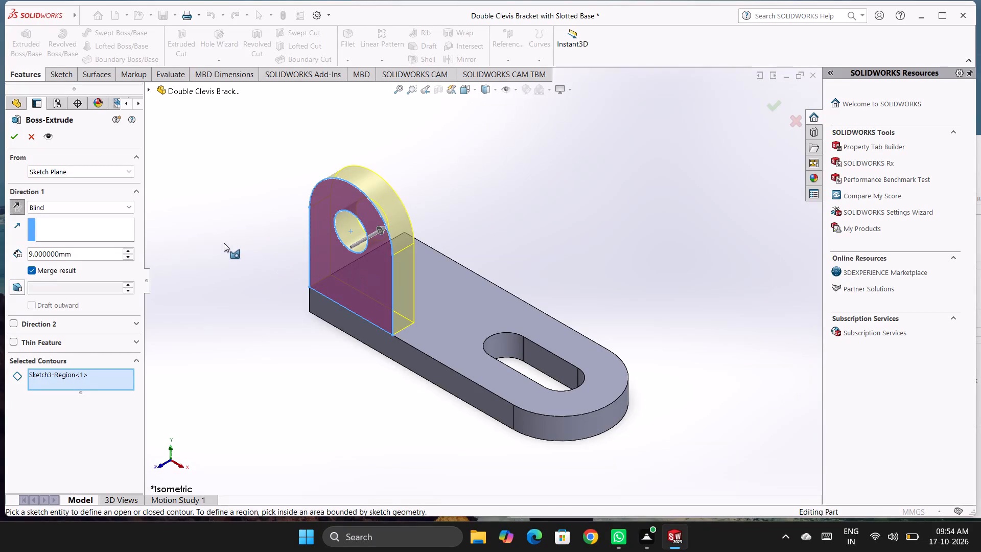
left_click(11, 139)
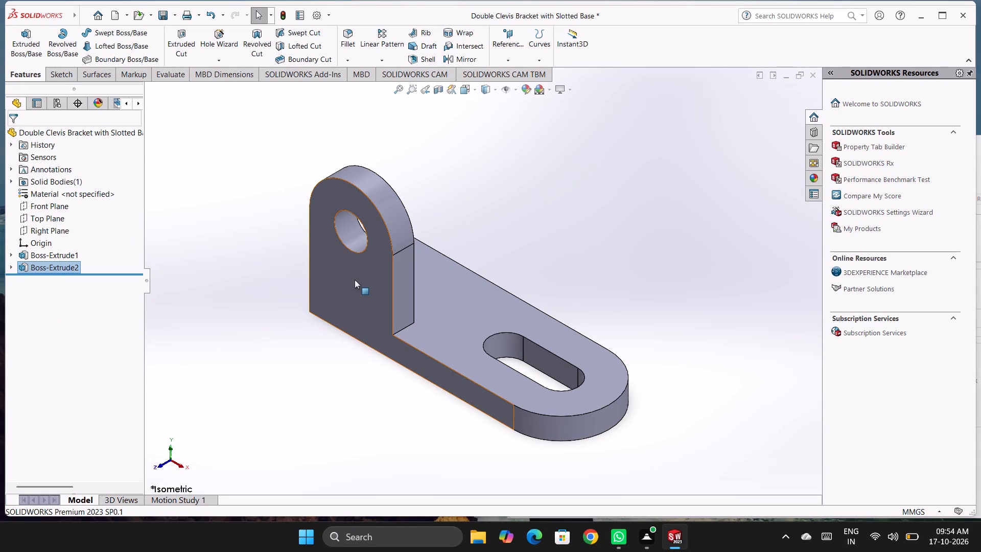
Reuse the lug sketch to extrude a second 9 mm lug, starting from a 40 mm offset reversed toward the base's opposite edge.
left_click(29, 46)
left_click(165, 94)
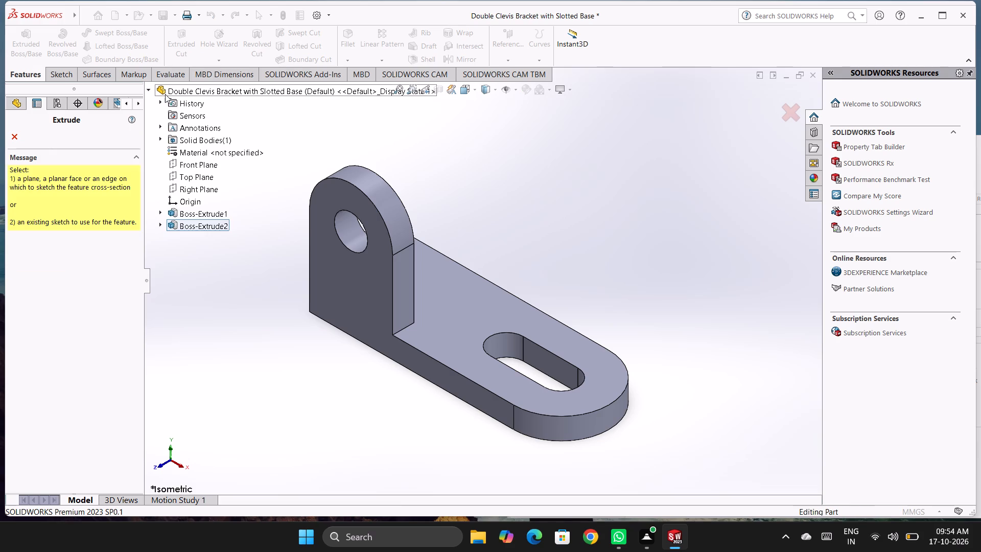
left_click(162, 222)
left_click(186, 238)
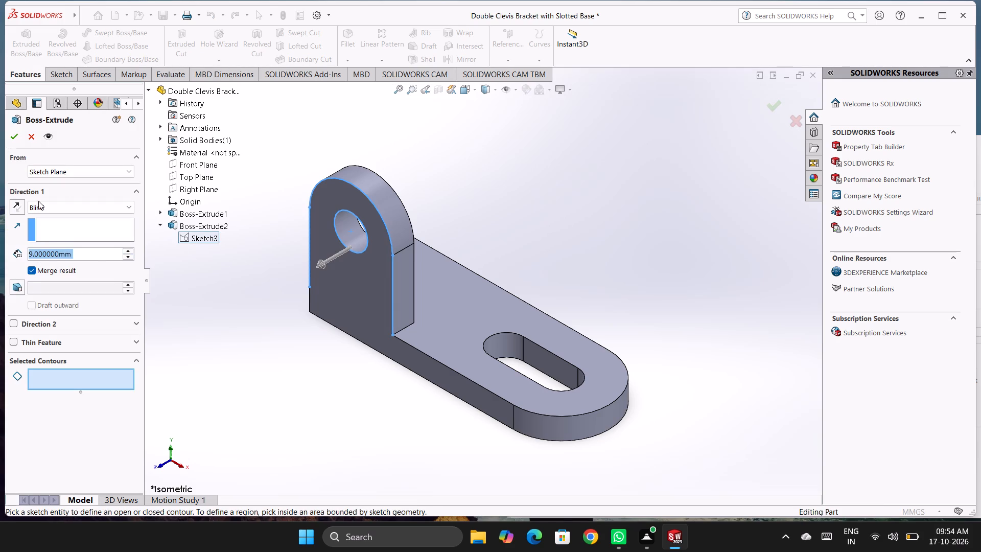
left_click(71, 165)
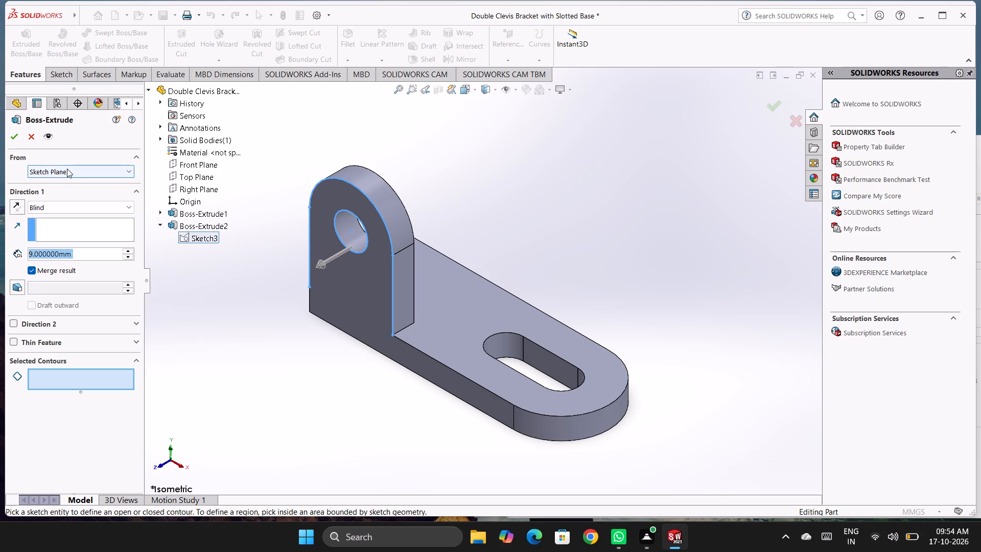
left_click(67, 169)
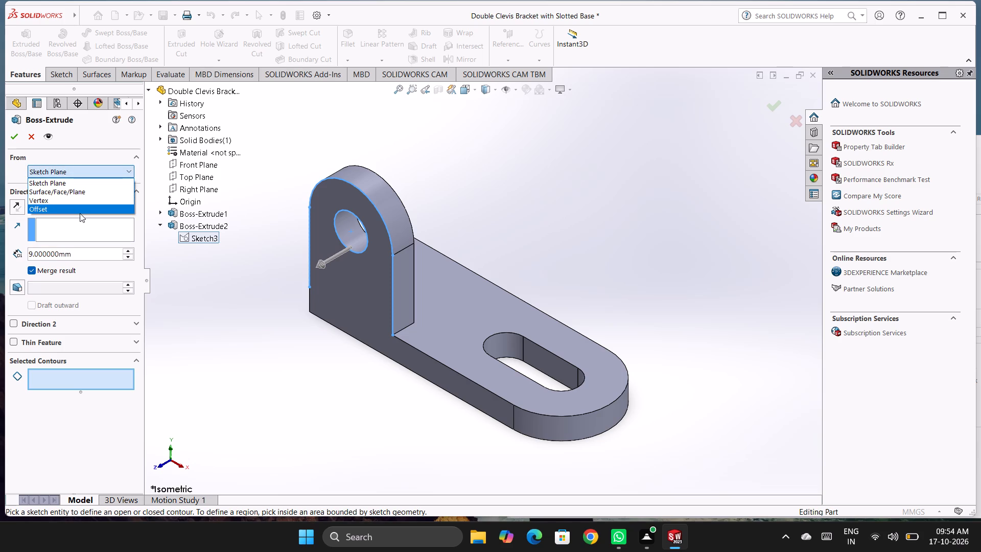
left_click(80, 213)
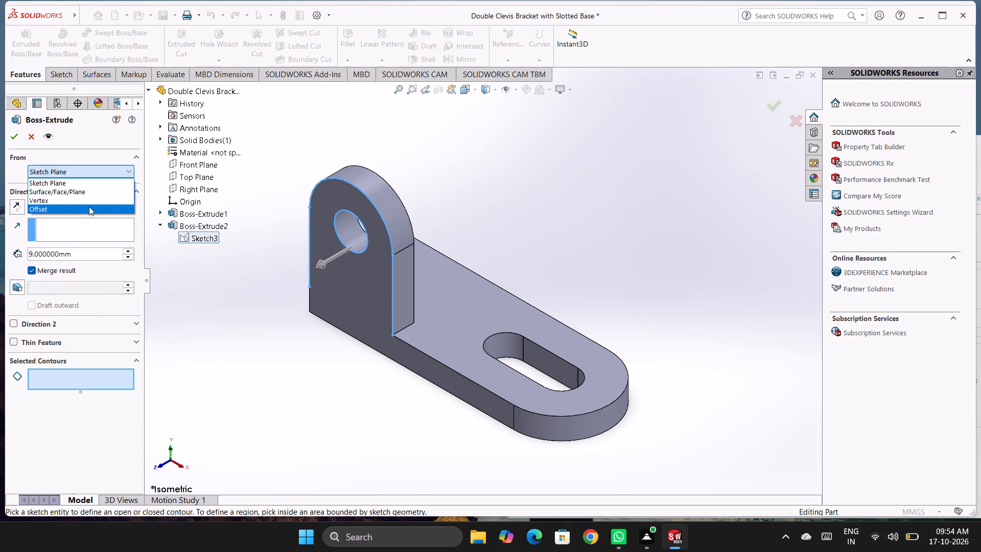
left_click(89, 206)
left_click_drag(97, 192, 2, 190)
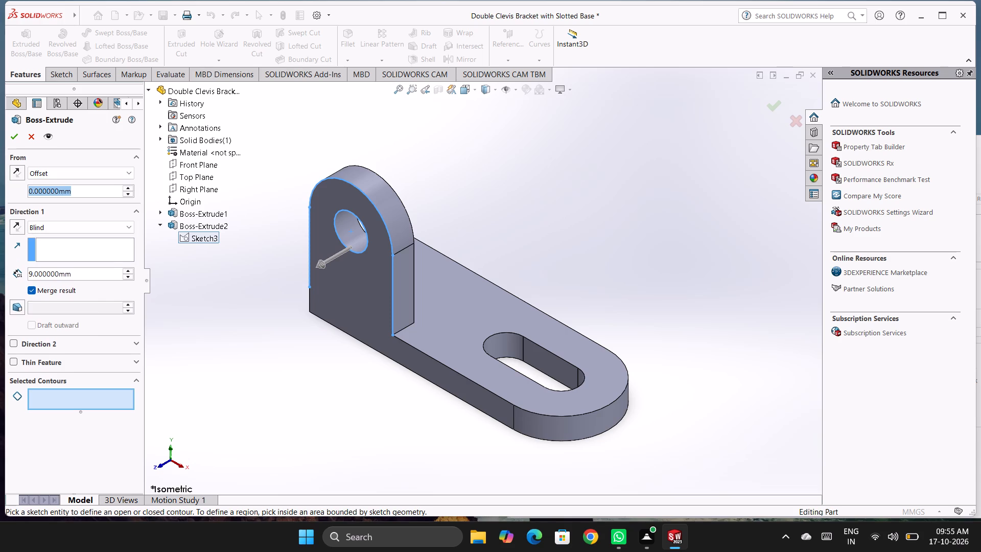
left_click_drag(2, 190, 0, 190)
type("40")
key("Return")
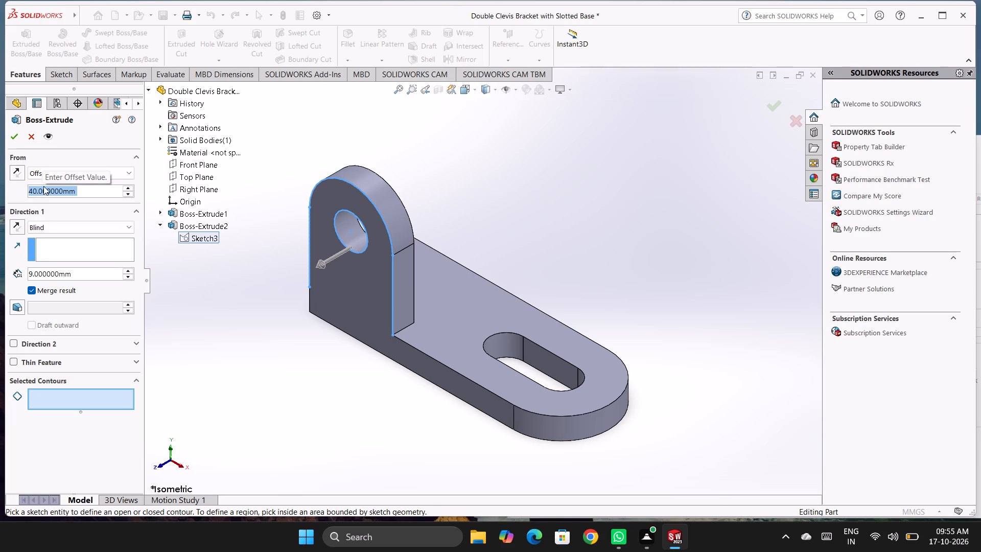
left_click(15, 178)
left_click(15, 178)
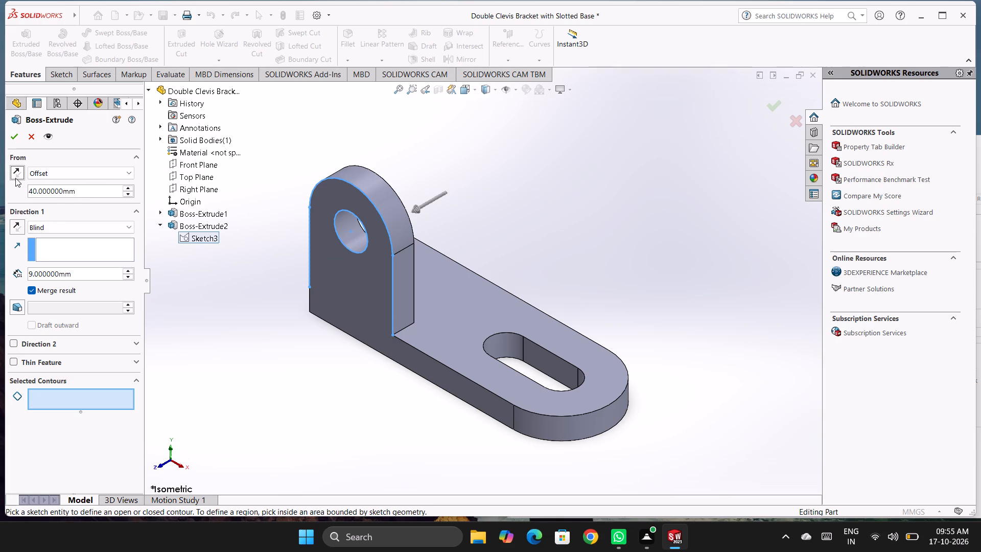
left_click(15, 178)
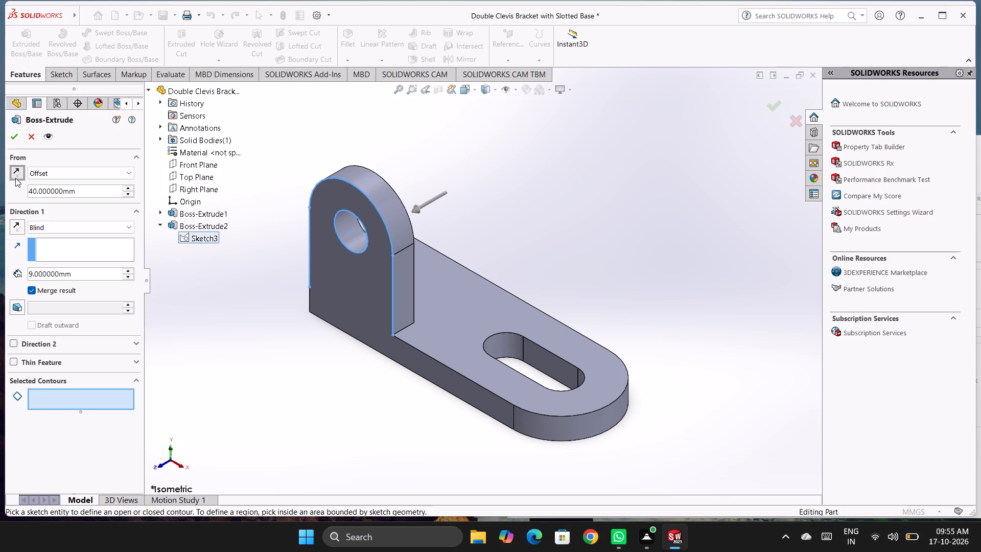
left_click(13, 128)
left_click(12, 130)
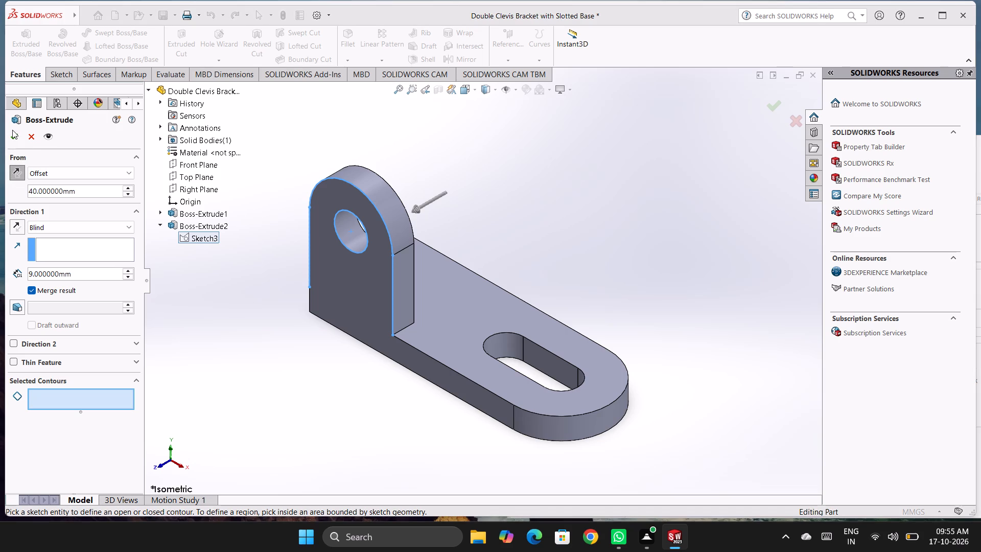
left_click(562, 279)
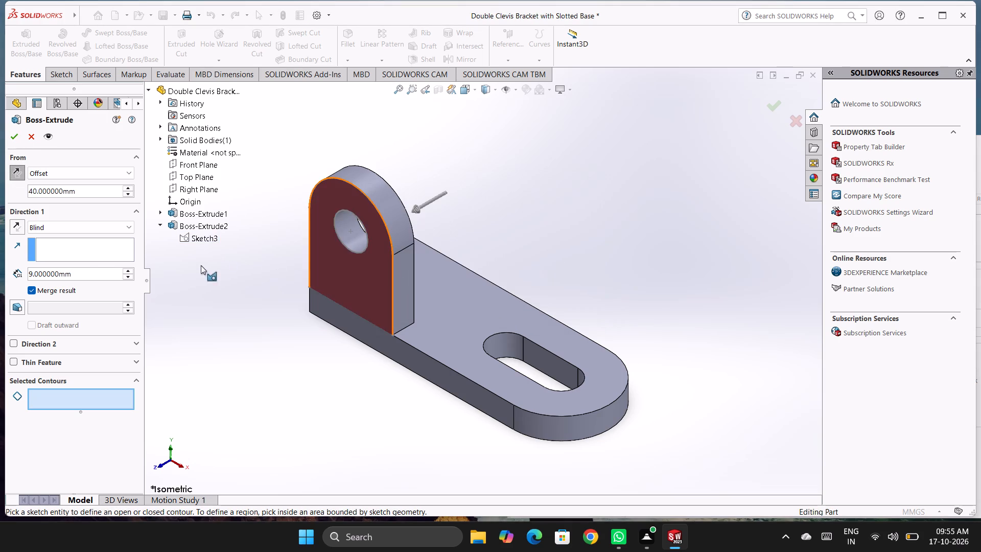
left_click(354, 261)
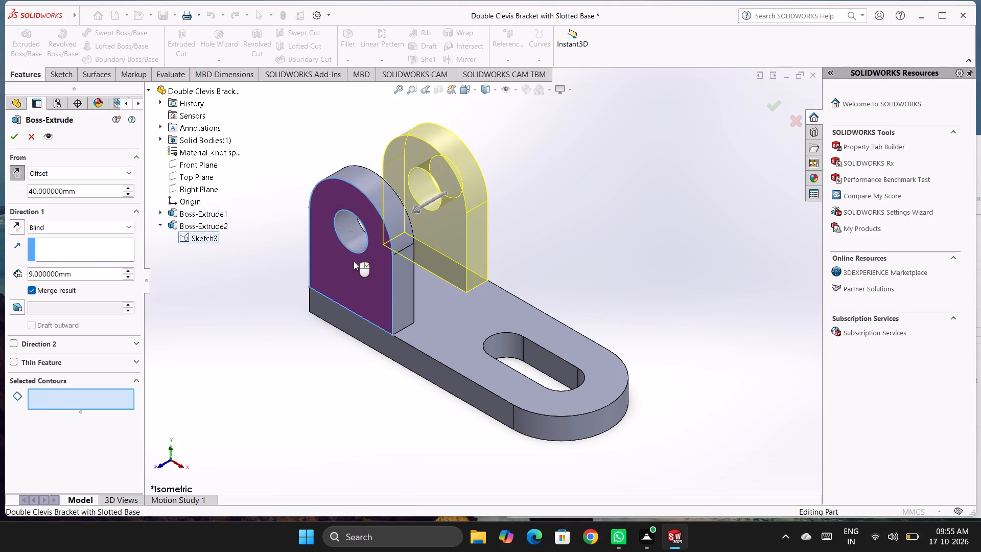
left_click(14, 138)
Examine the two lugs and slotted base from several angles, ending in the isometric view.
middle_click_drag(645, 219, 550, 219)
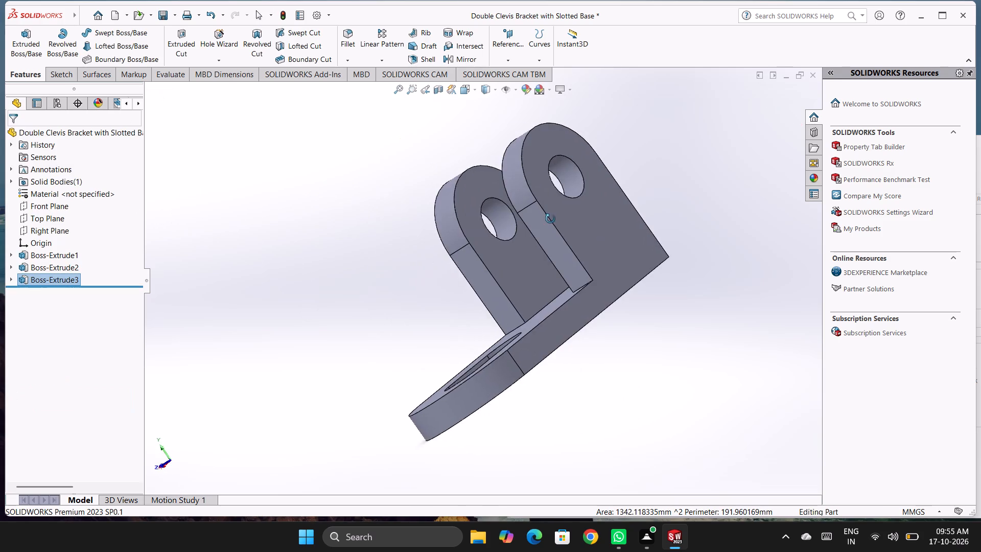
middle_click_drag(550, 219, 623, 219)
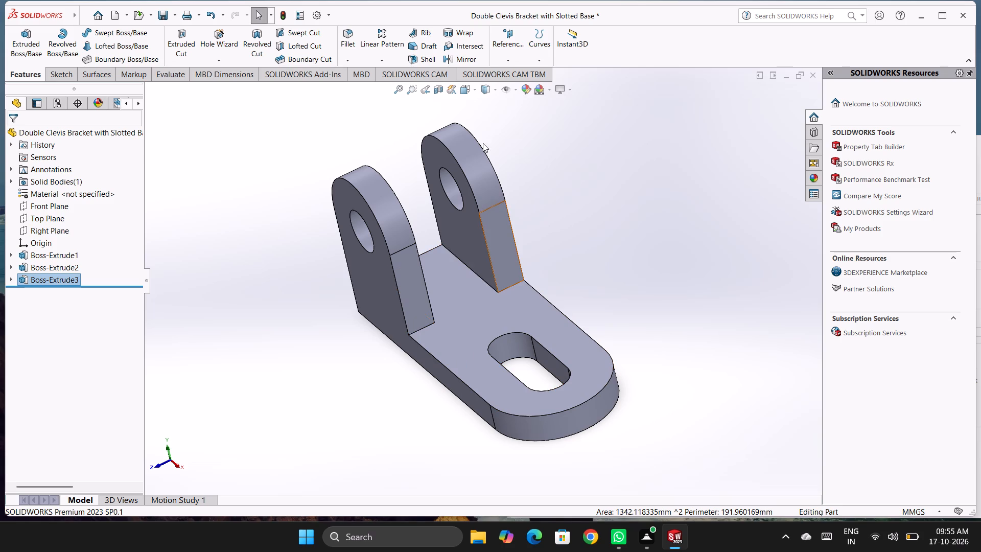
scroll(508, 324, "up", 3)
middle_click_drag(405, 468, 472, 429)
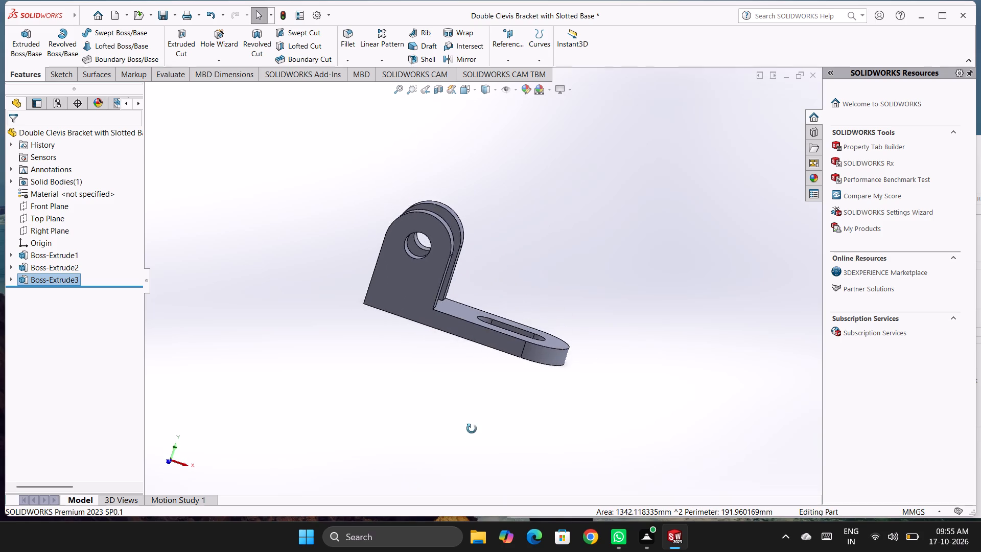
middle_click_drag(472, 429, 395, 429)
scroll(395, 429, "up", 6)
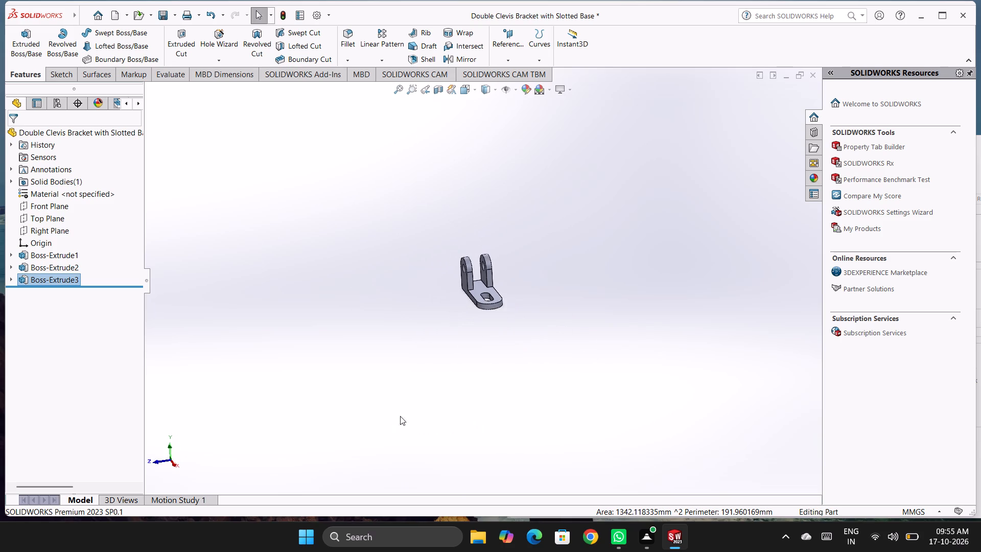
scroll(408, 361, "down", 5)
scroll(469, 315, "up", 3)
scroll(510, 194, "down", 4)
scroll(702, 205, "down", 4)
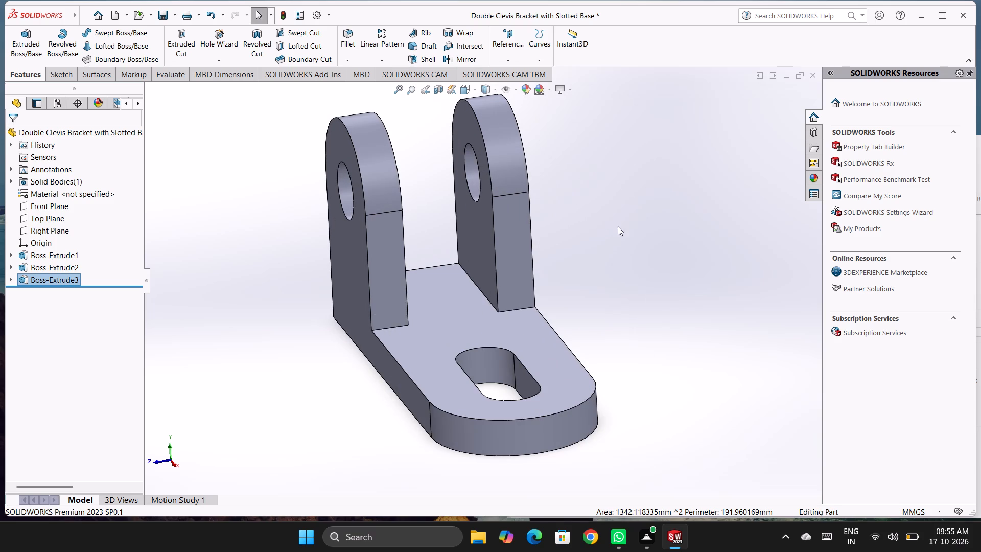
key("ctrl+7")
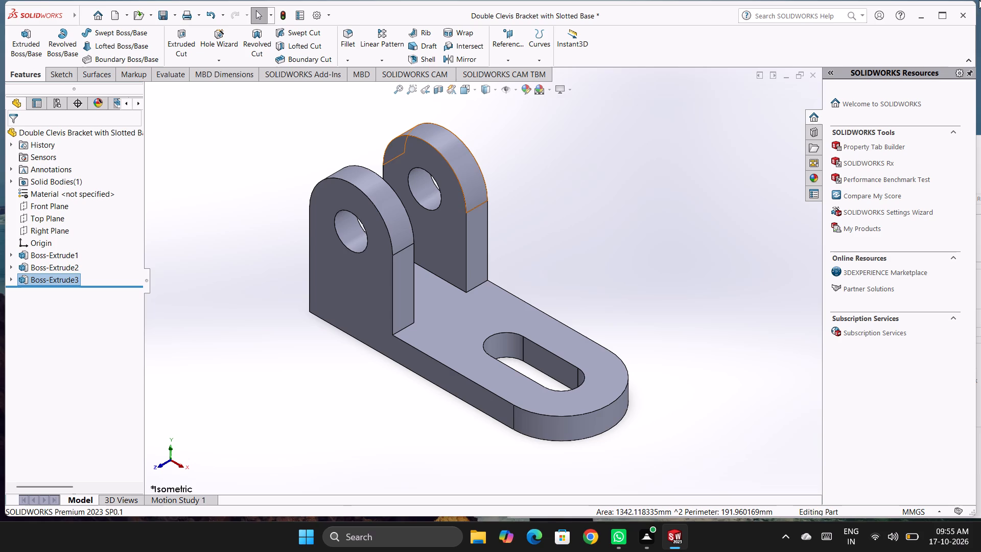
Clear the selection and save the bracket part.
left_click(318, 135)
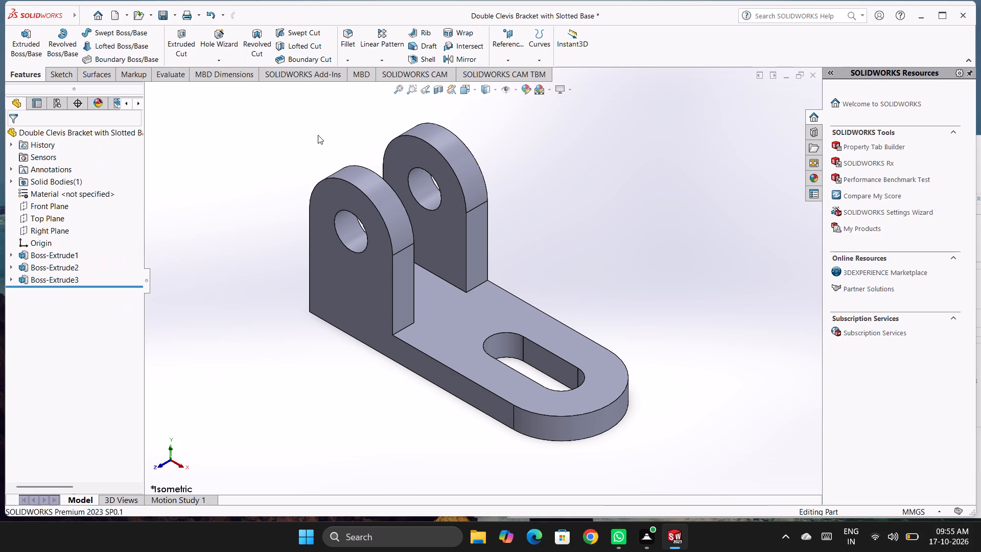
left_click(160, 14)
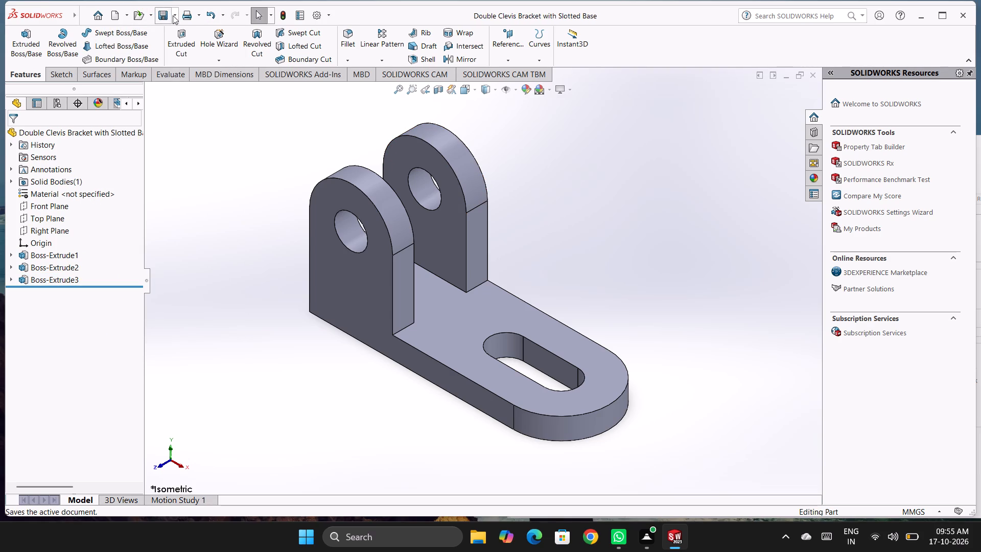
Export the bracket as a PDF named Double Clevis Bracket with Slotted Base in the Fuji folder, and close the opened PDF.
left_click(173, 15)
left_click(188, 36)
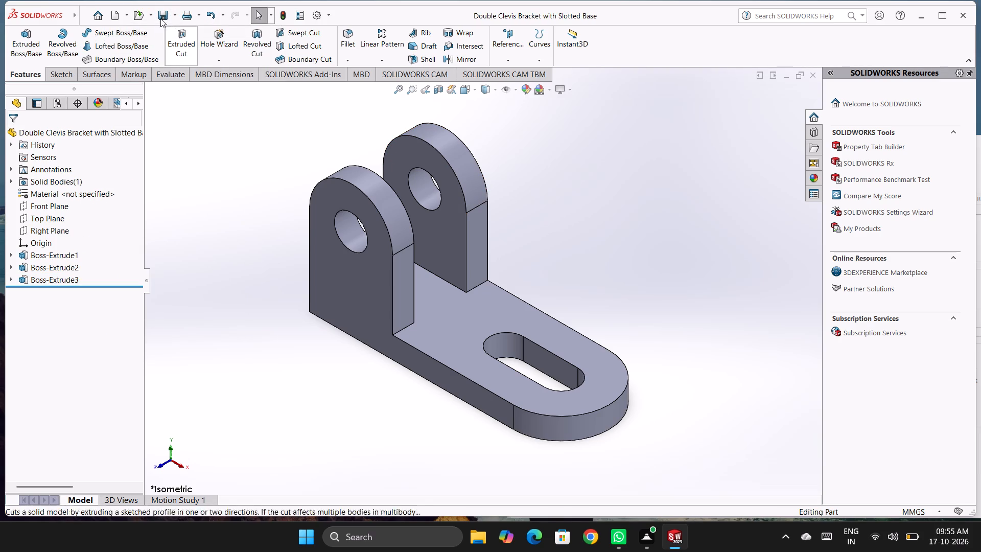
left_click(174, 20)
left_click(177, 46)
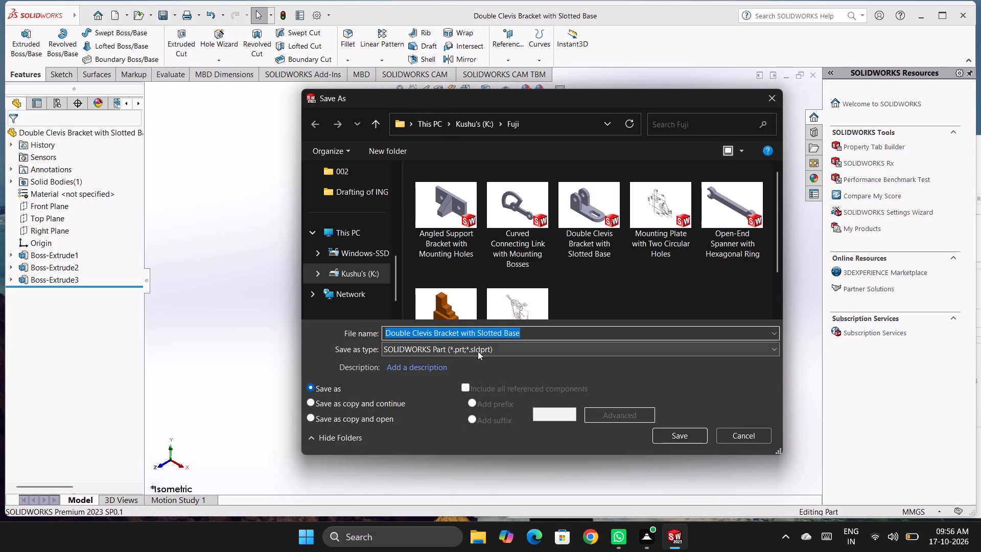
left_click(478, 352)
left_click(546, 79)
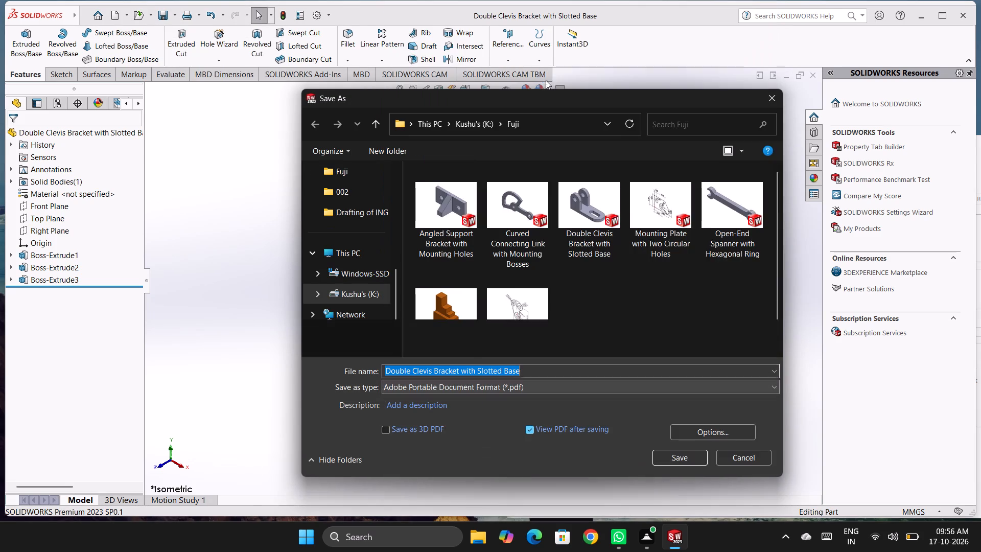
left_click(682, 453)
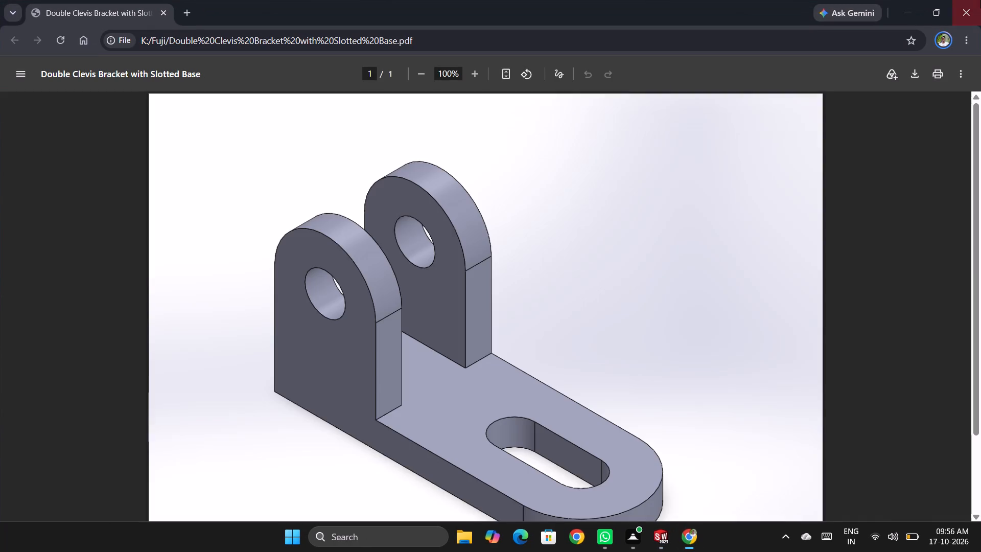
left_click(980, 7)
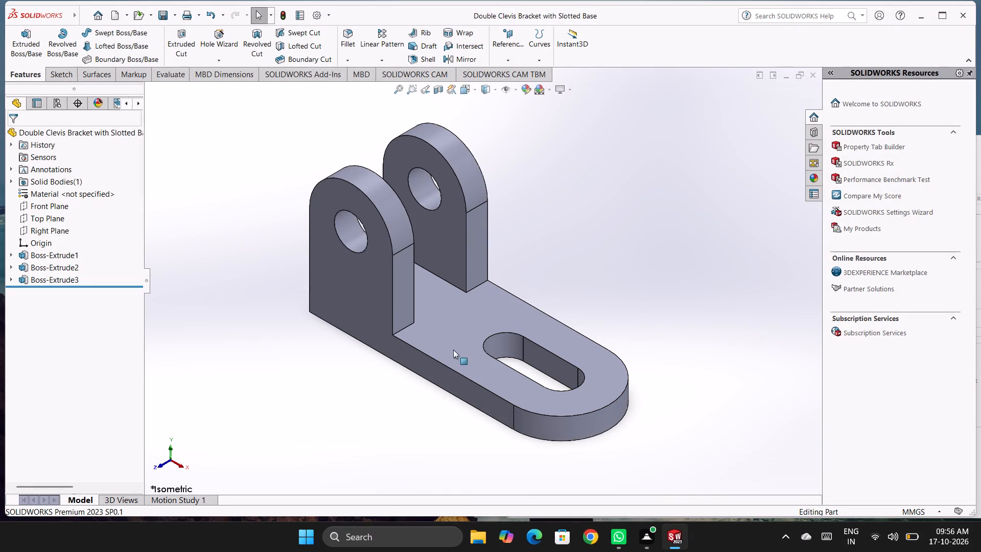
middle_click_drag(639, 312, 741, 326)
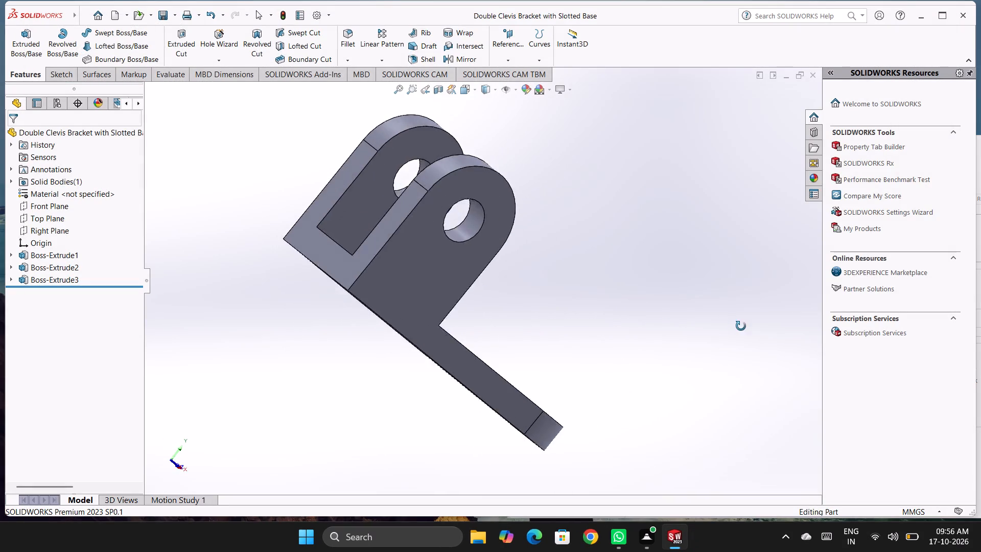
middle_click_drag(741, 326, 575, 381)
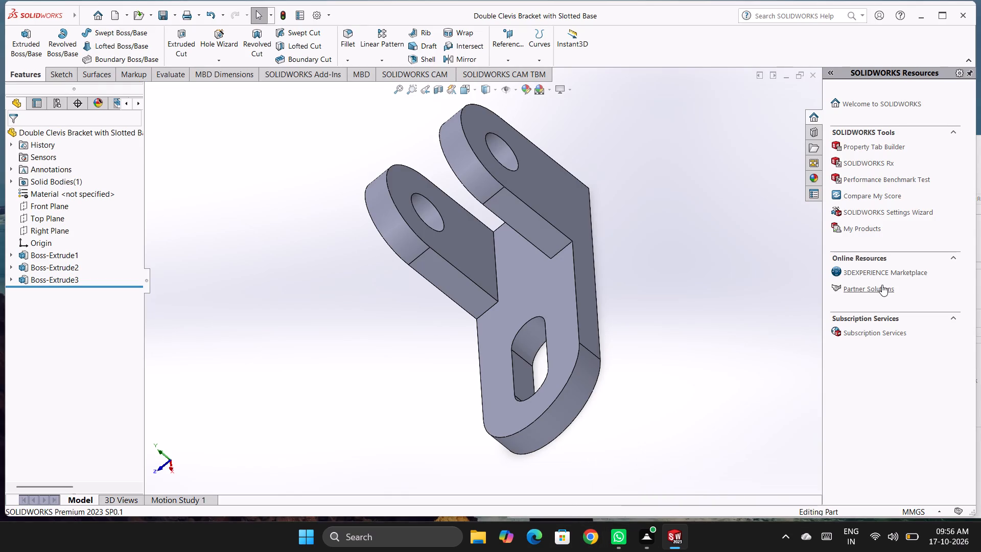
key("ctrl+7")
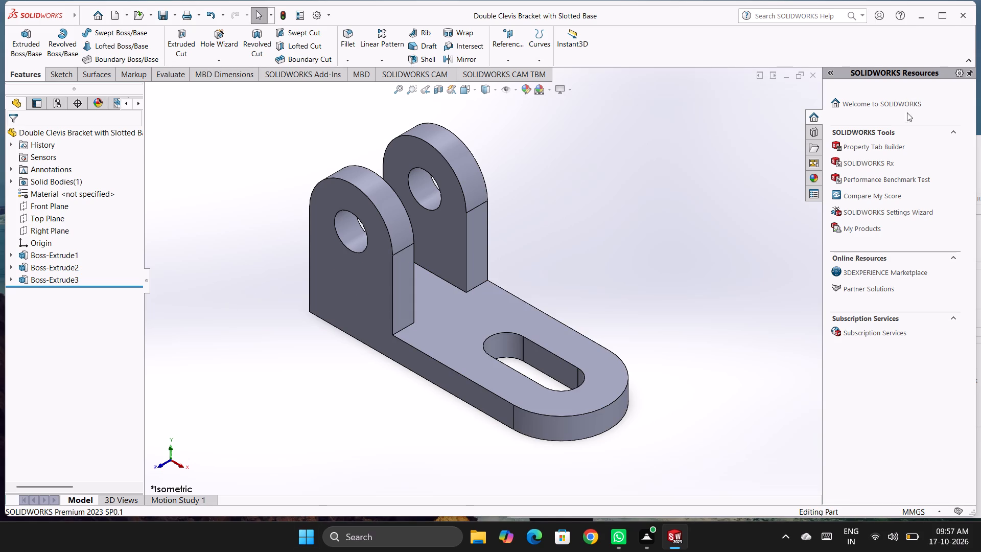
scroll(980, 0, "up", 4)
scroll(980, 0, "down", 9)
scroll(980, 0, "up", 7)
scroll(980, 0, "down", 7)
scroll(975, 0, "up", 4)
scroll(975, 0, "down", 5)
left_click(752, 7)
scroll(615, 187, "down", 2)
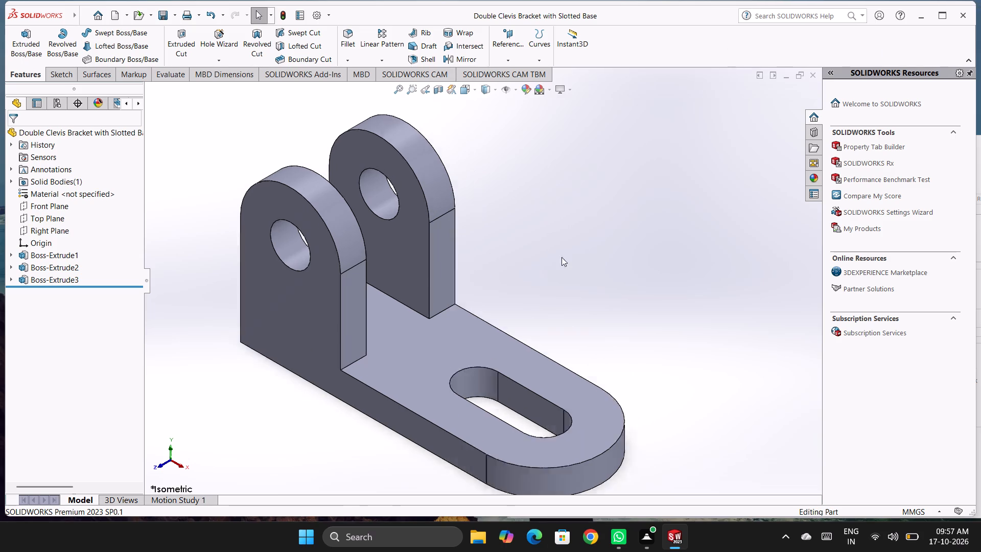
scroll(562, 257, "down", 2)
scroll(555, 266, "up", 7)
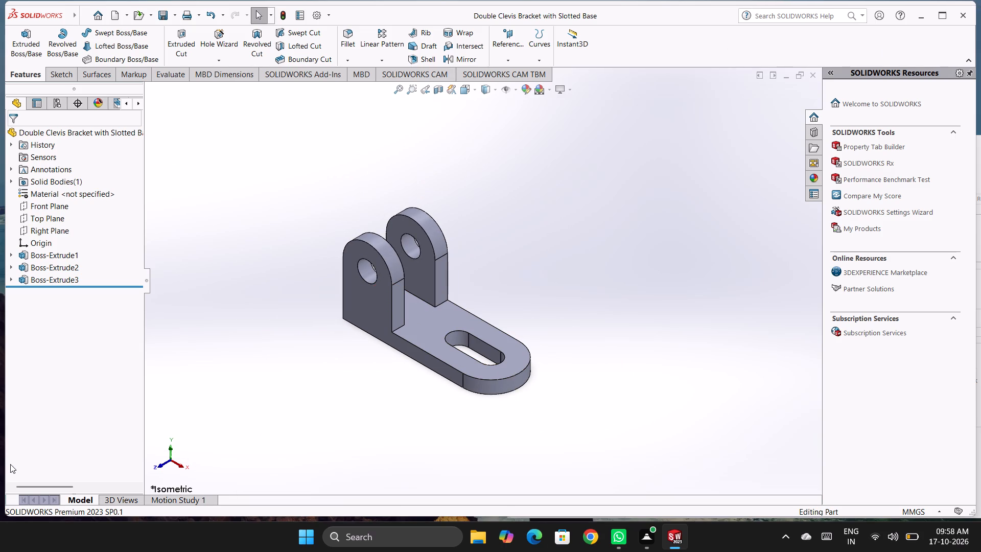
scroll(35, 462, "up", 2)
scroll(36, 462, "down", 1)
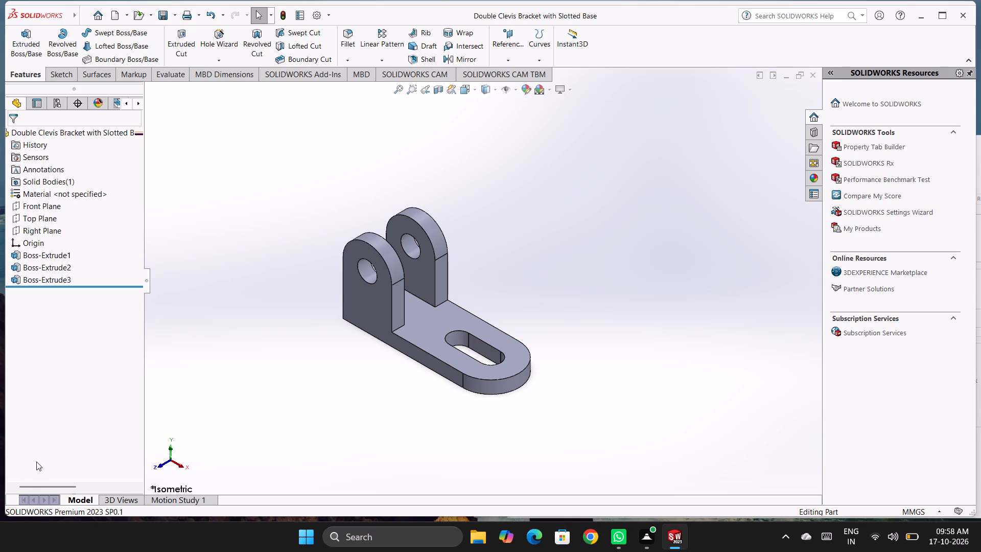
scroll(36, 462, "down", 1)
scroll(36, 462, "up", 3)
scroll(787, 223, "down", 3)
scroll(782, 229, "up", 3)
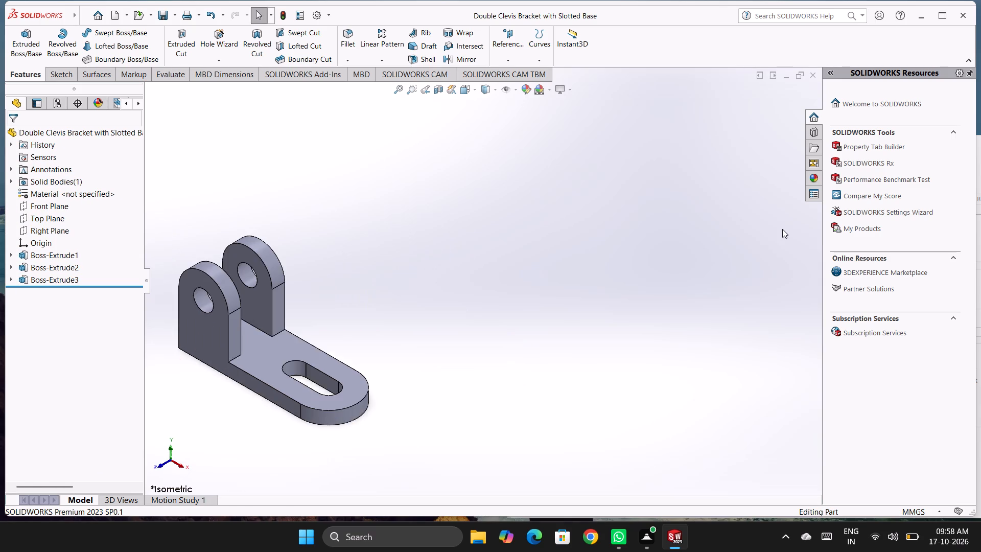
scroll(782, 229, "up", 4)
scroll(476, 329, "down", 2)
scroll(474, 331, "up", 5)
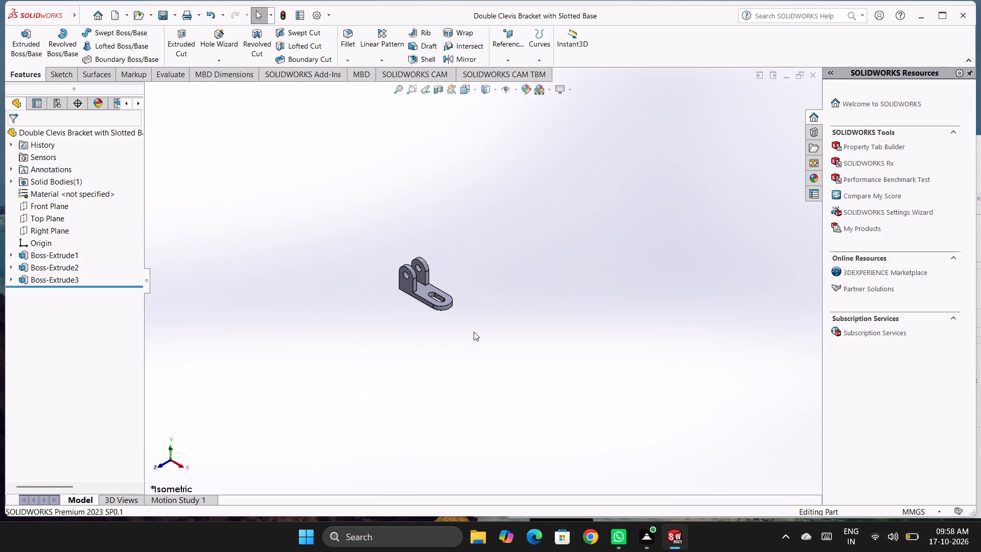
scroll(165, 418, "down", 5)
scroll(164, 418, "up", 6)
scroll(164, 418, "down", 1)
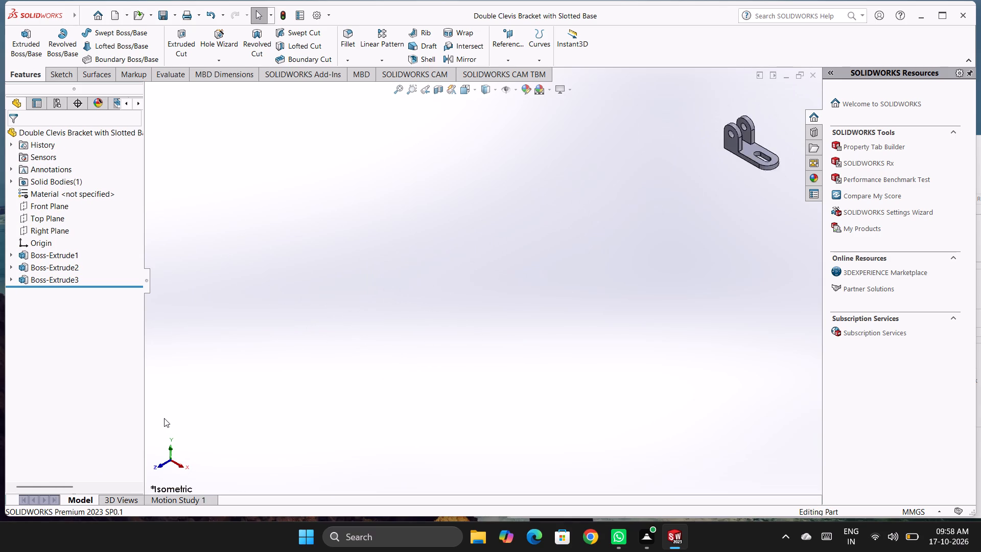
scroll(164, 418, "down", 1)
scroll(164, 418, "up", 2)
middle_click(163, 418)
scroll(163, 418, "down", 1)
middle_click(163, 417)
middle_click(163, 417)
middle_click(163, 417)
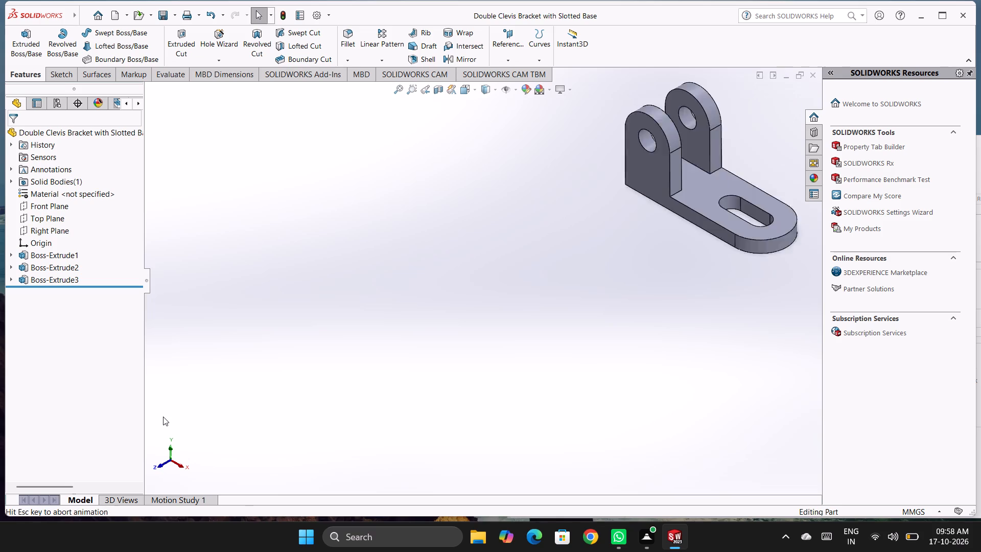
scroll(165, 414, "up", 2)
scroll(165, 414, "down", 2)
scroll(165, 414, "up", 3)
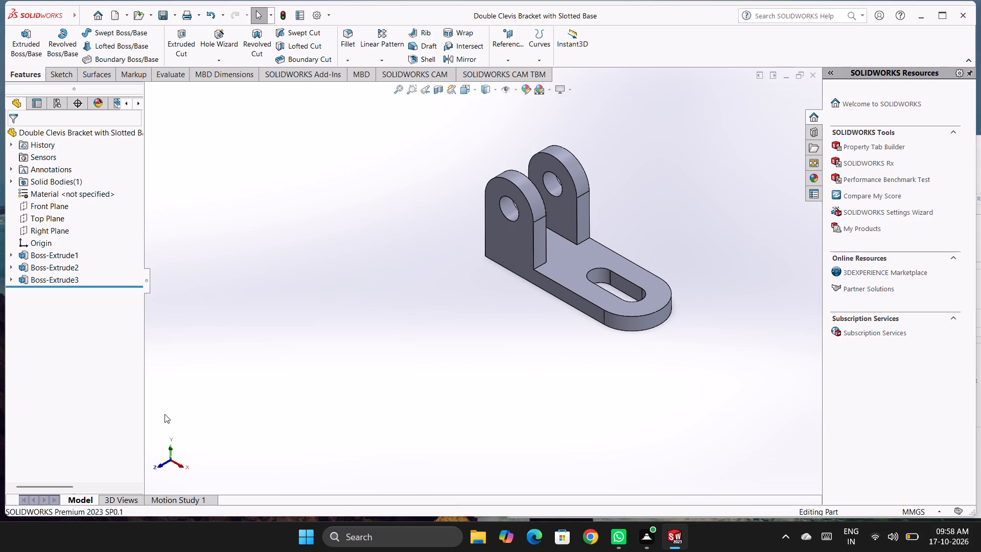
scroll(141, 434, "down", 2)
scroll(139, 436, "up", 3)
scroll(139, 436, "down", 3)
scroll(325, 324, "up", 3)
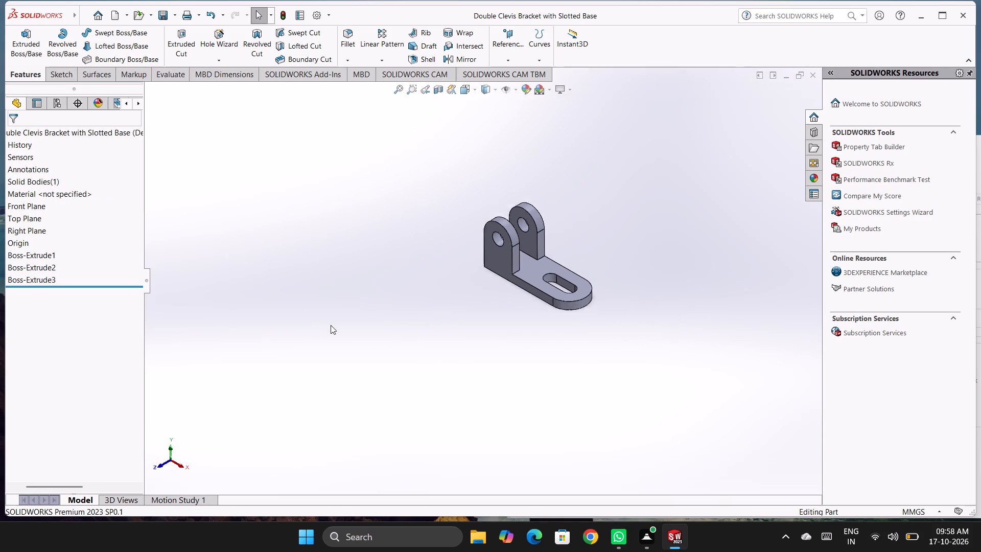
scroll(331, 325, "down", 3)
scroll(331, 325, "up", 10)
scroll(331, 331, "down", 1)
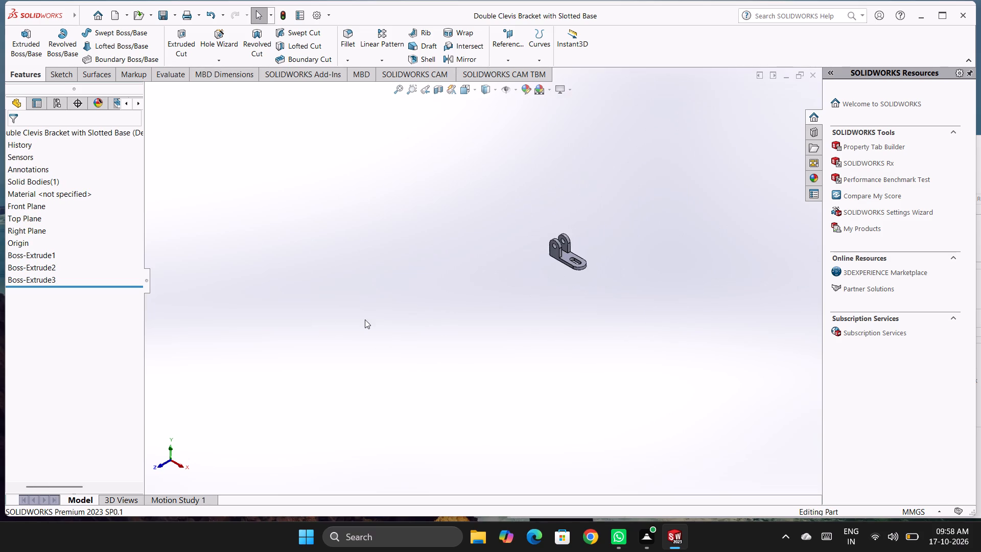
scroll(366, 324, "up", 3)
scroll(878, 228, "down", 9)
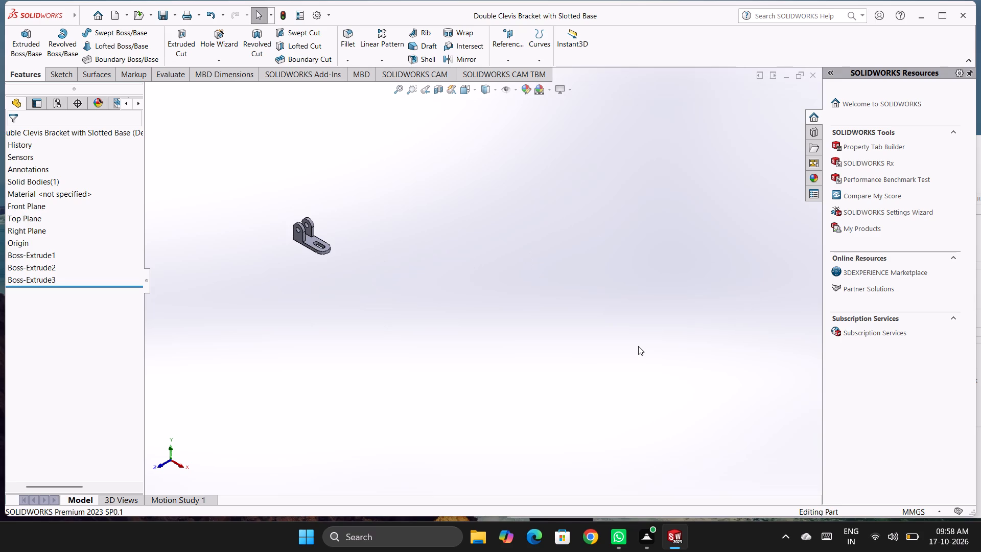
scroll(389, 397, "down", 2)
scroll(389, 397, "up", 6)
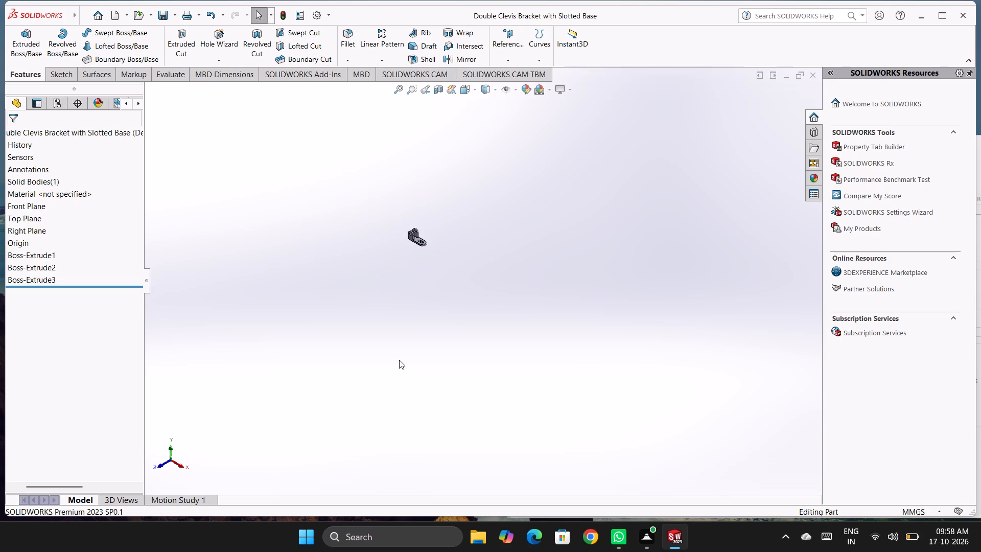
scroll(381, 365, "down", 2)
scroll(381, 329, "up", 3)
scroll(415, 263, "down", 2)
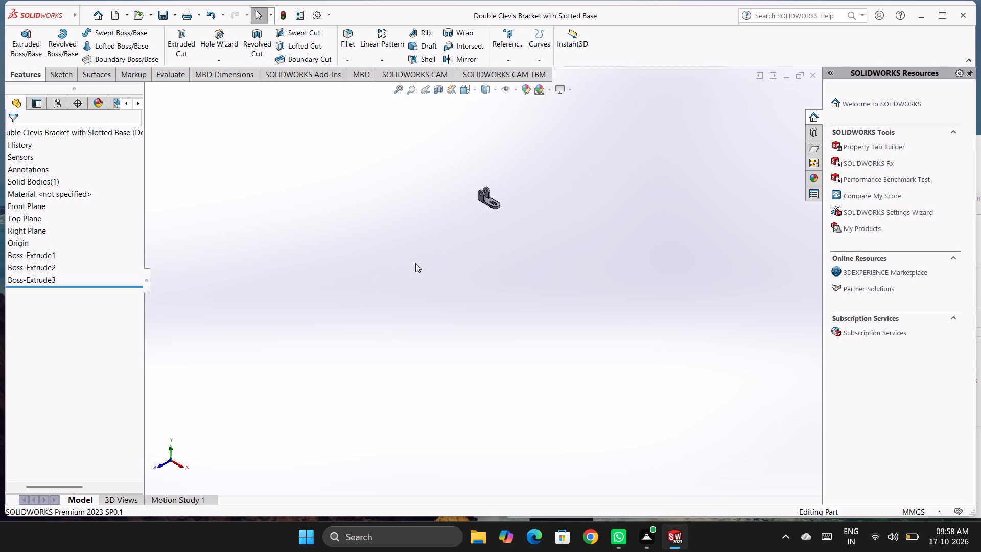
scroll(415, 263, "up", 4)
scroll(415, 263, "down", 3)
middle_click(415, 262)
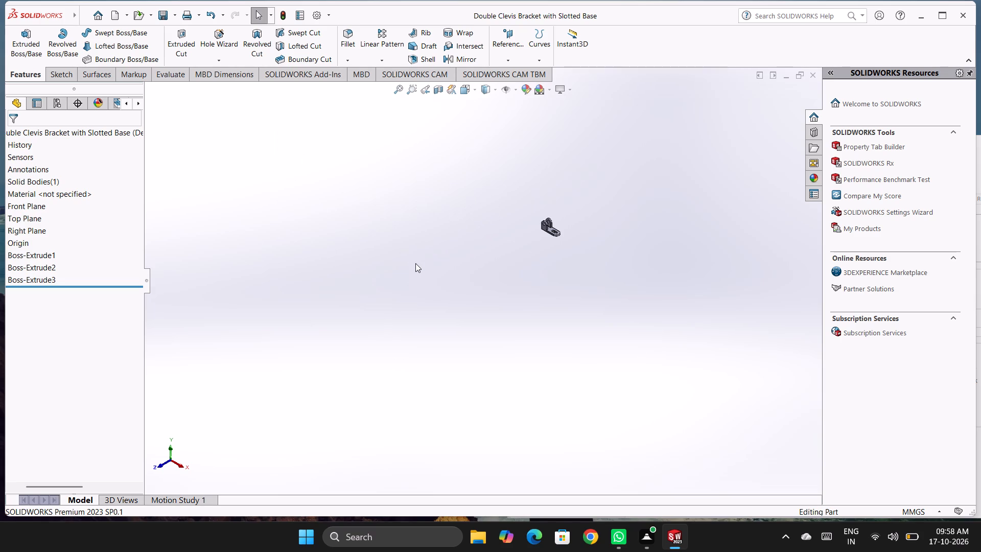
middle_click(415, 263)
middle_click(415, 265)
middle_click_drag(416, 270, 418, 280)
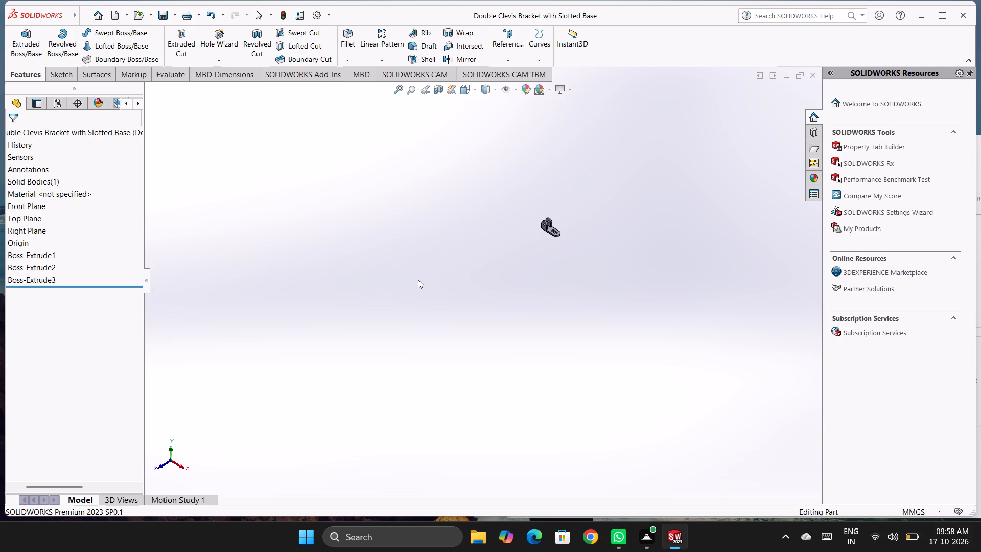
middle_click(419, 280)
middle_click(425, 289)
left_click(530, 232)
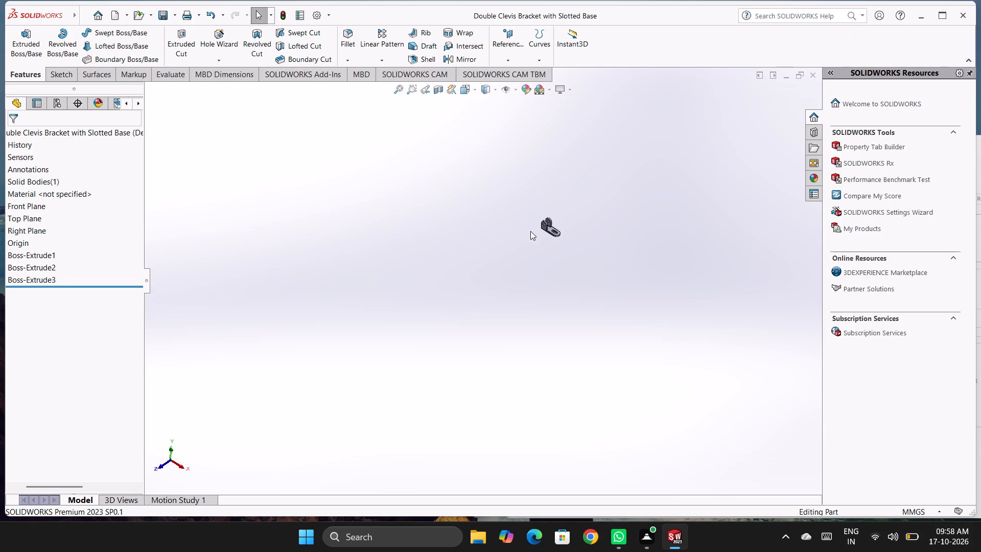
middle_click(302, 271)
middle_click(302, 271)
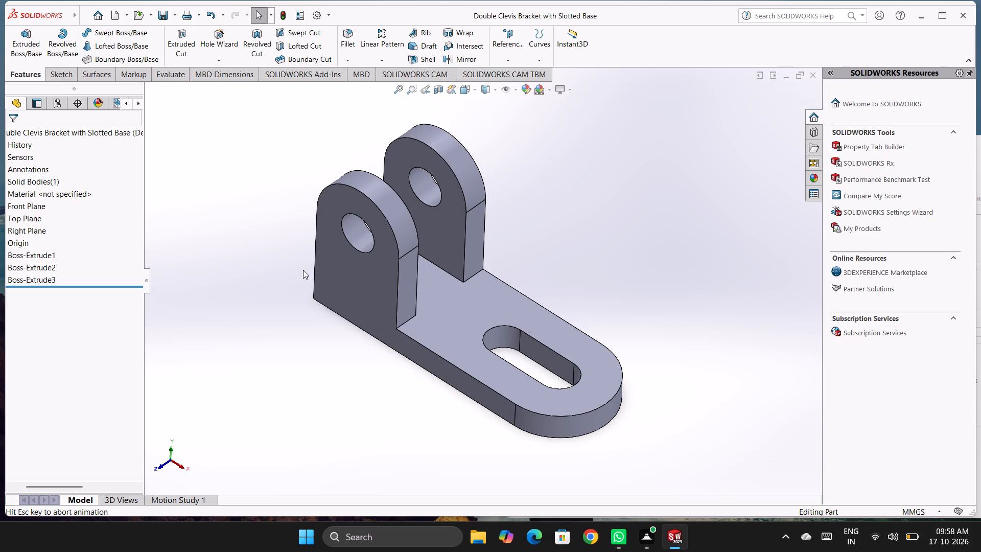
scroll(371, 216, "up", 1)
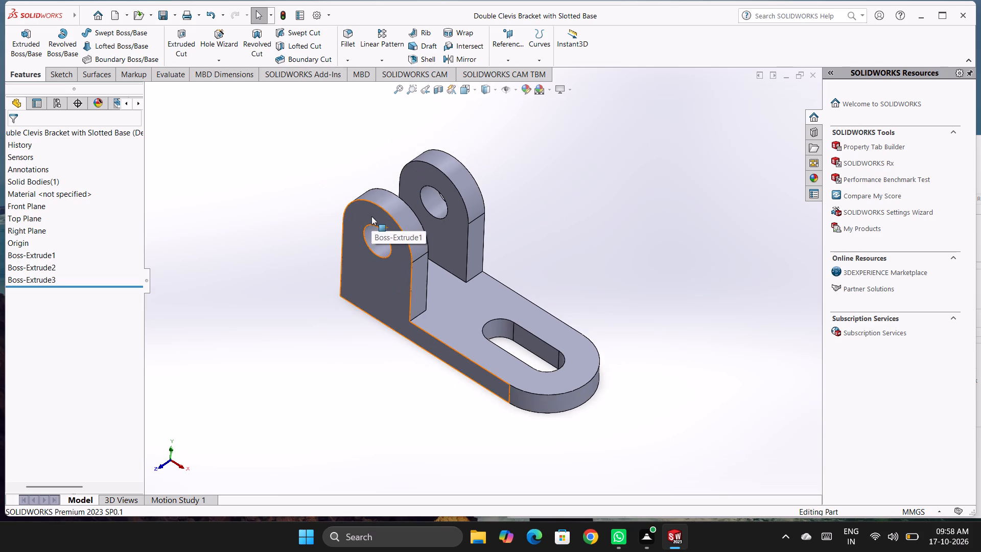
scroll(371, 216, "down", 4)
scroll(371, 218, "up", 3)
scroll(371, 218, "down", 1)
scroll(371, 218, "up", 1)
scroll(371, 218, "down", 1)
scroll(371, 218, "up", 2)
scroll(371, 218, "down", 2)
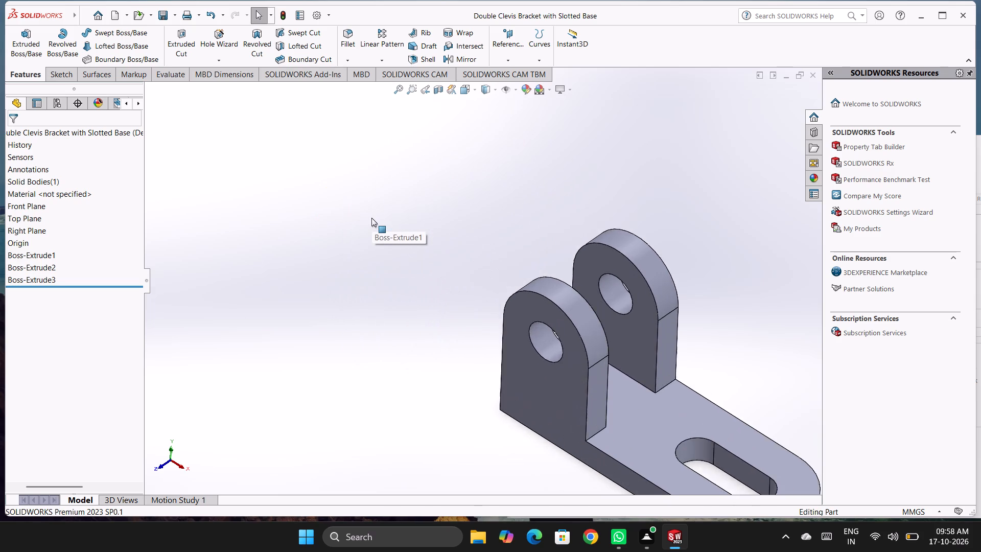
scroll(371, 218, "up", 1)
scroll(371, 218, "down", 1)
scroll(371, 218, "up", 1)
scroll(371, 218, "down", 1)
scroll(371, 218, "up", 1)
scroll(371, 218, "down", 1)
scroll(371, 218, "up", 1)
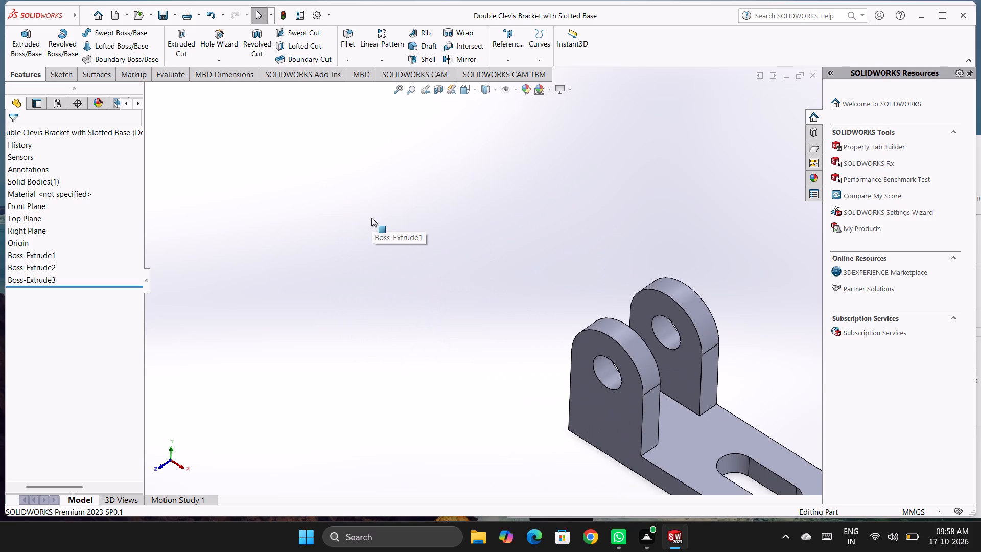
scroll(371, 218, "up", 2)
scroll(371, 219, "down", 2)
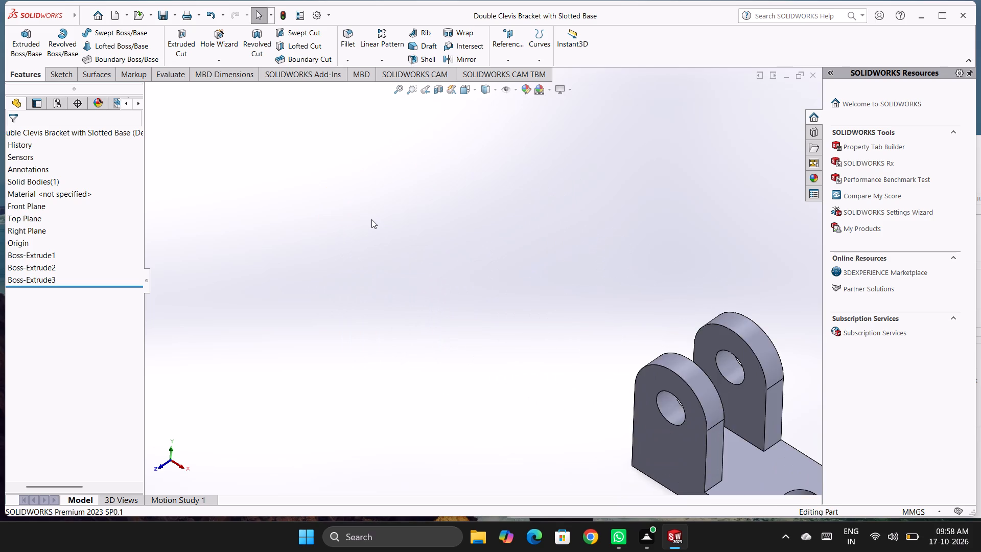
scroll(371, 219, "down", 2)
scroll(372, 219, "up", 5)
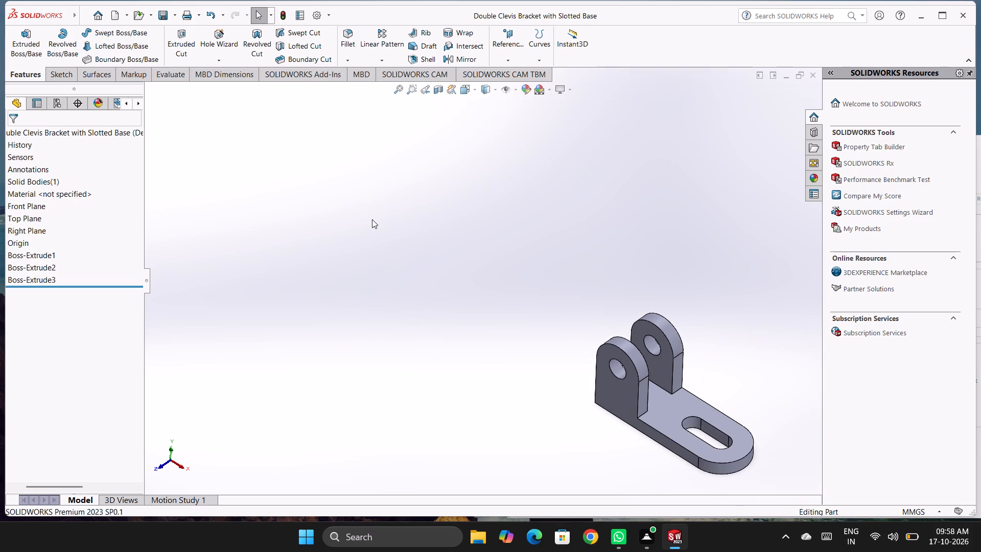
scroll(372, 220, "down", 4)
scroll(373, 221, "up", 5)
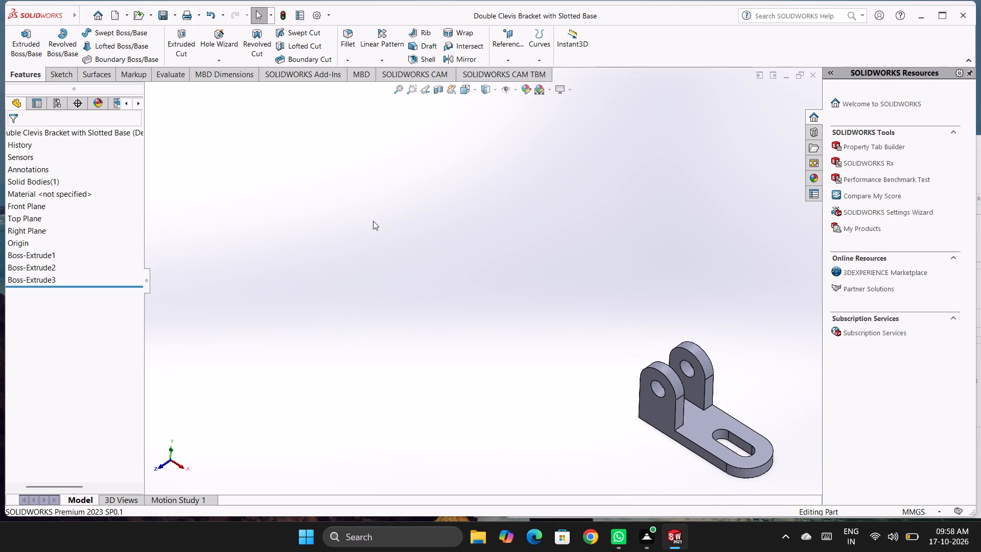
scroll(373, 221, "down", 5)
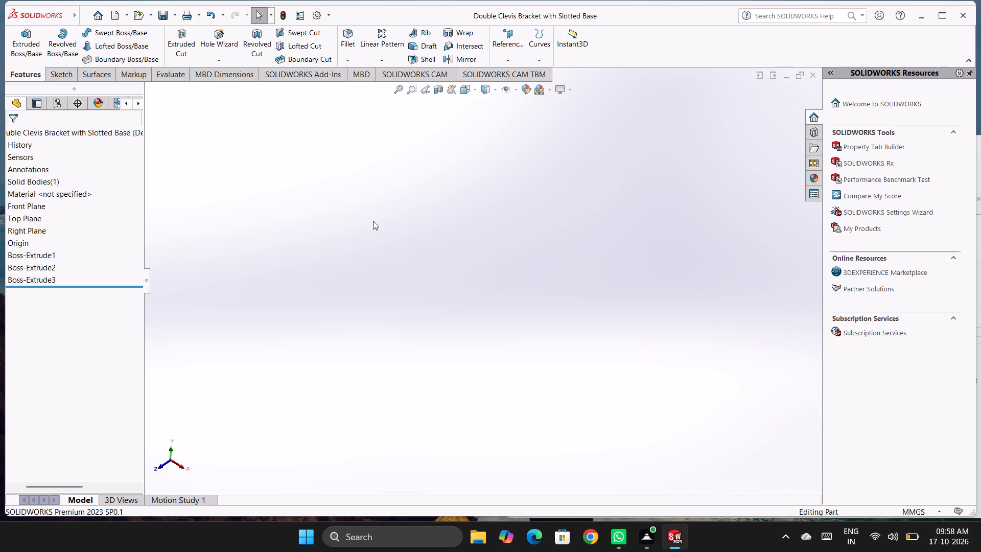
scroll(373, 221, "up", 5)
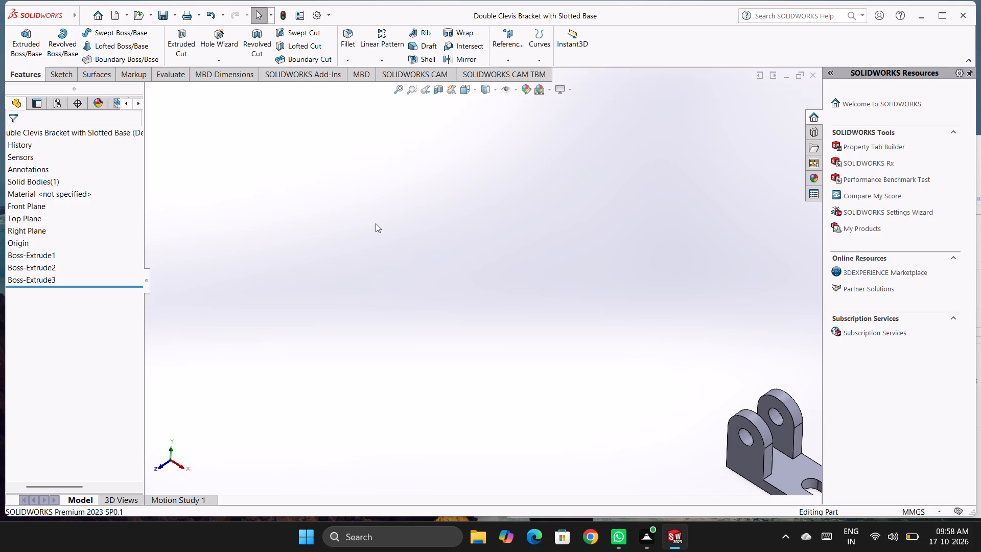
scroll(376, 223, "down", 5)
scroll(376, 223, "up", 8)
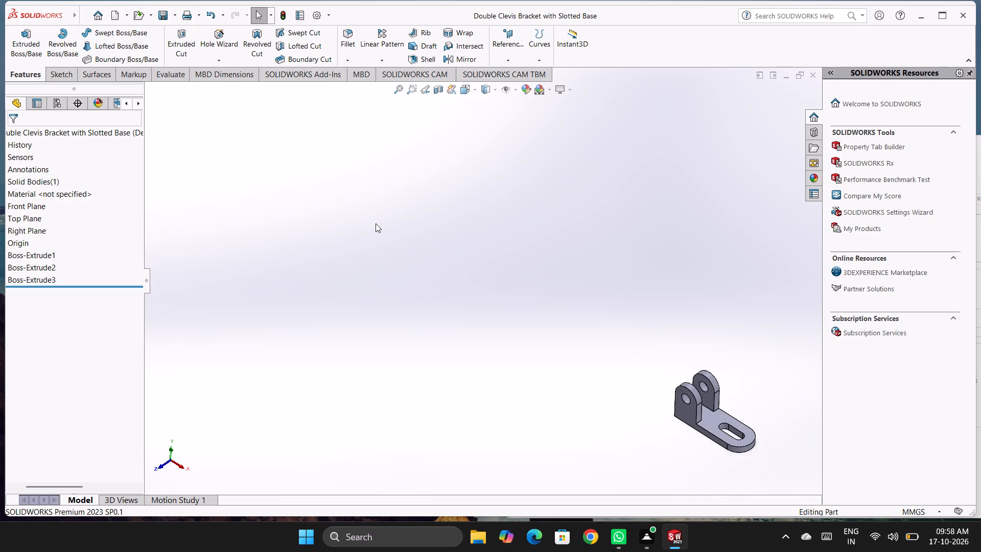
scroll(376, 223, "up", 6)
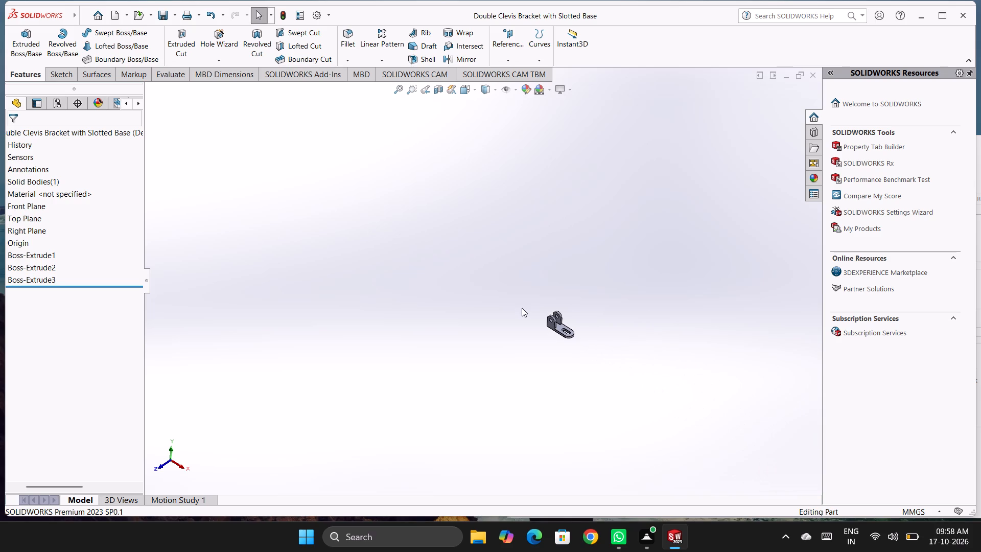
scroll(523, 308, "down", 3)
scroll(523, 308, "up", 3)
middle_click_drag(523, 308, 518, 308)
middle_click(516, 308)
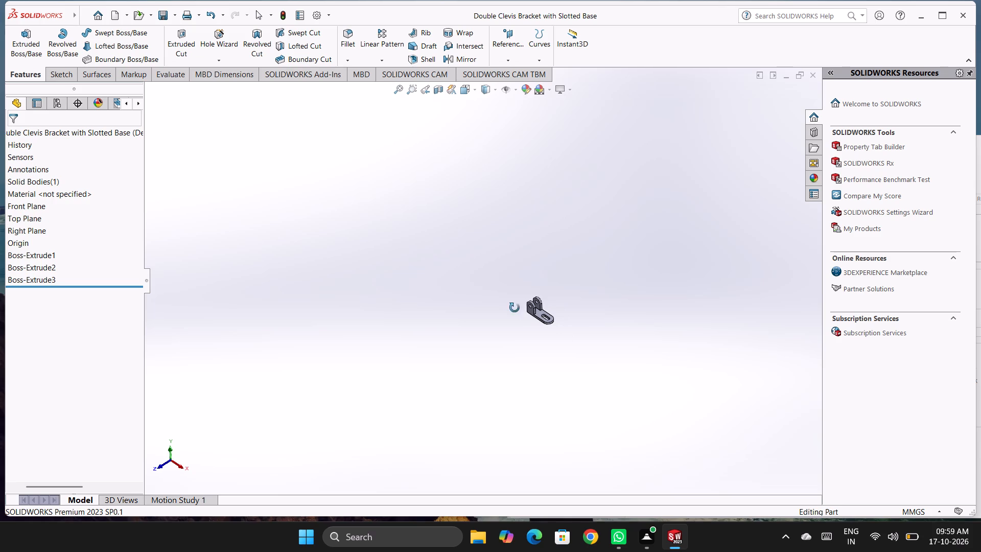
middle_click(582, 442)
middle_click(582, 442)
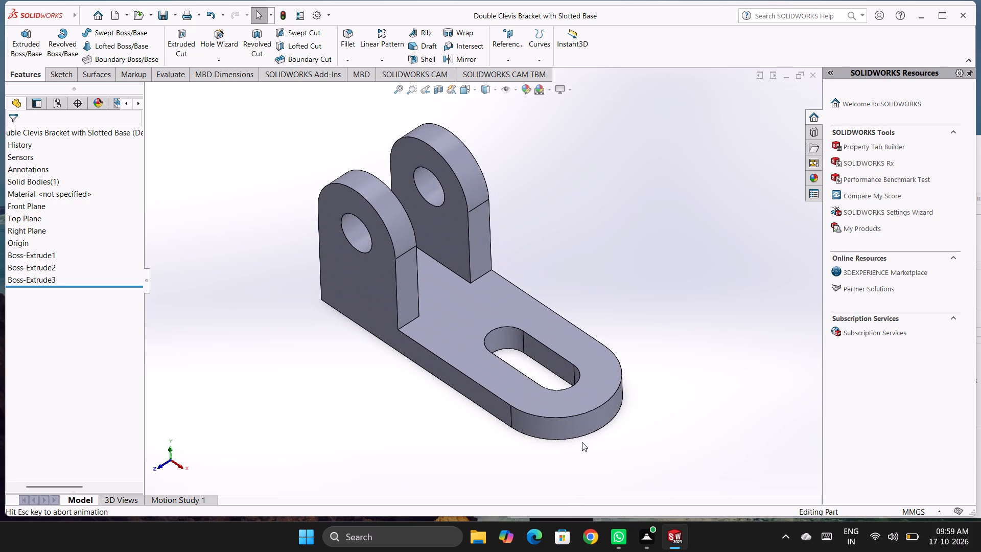
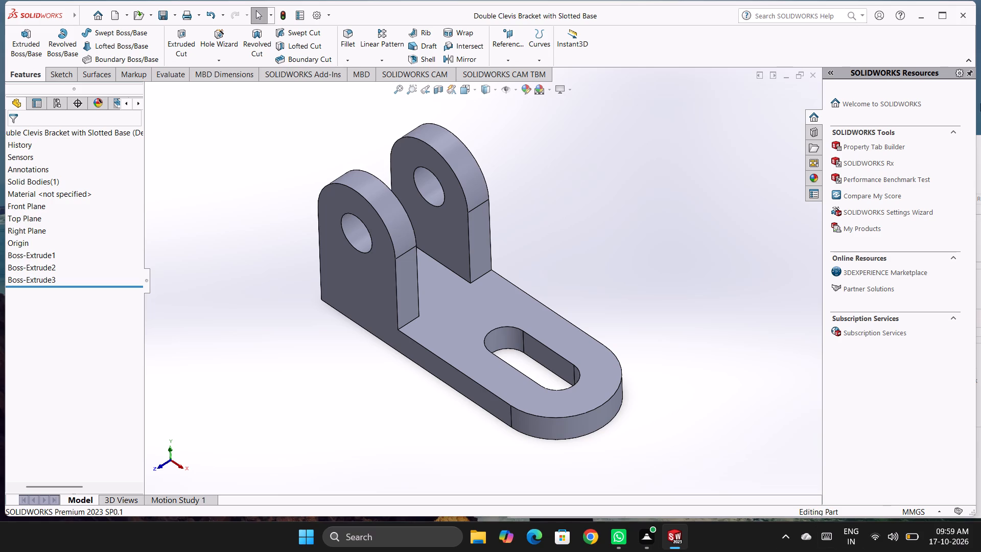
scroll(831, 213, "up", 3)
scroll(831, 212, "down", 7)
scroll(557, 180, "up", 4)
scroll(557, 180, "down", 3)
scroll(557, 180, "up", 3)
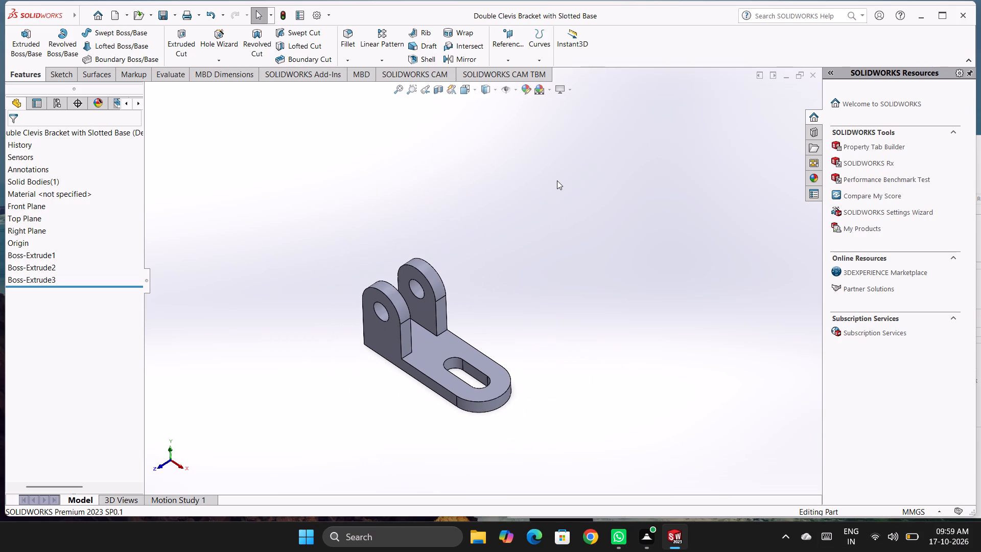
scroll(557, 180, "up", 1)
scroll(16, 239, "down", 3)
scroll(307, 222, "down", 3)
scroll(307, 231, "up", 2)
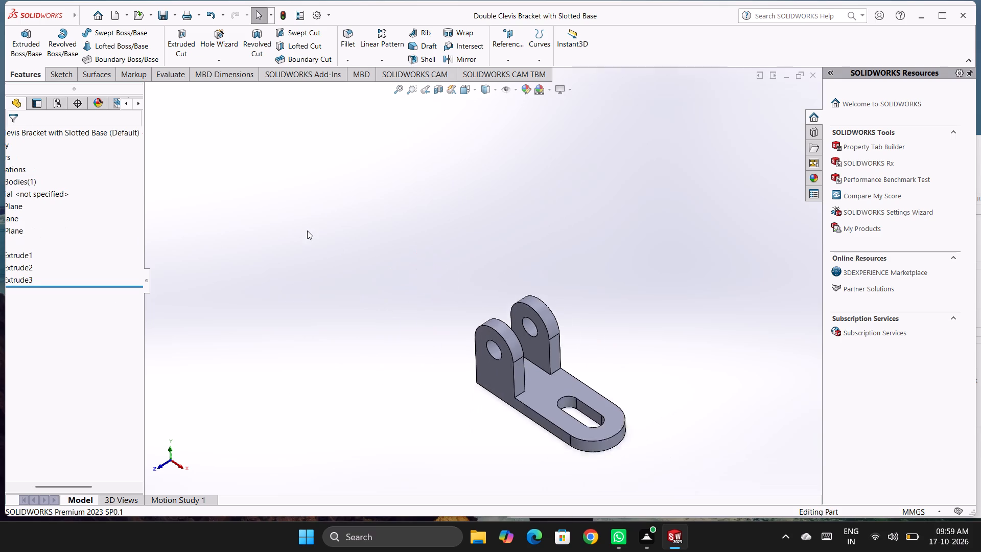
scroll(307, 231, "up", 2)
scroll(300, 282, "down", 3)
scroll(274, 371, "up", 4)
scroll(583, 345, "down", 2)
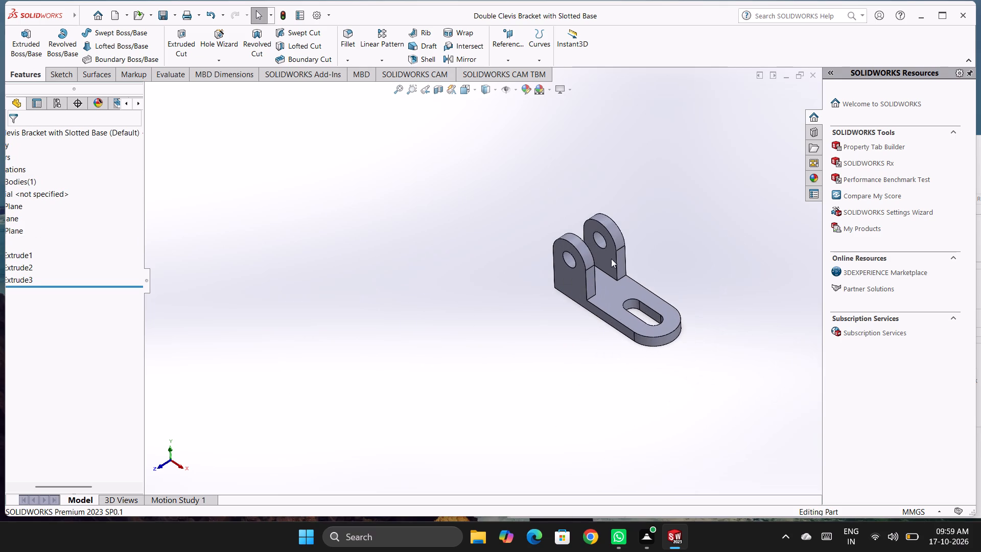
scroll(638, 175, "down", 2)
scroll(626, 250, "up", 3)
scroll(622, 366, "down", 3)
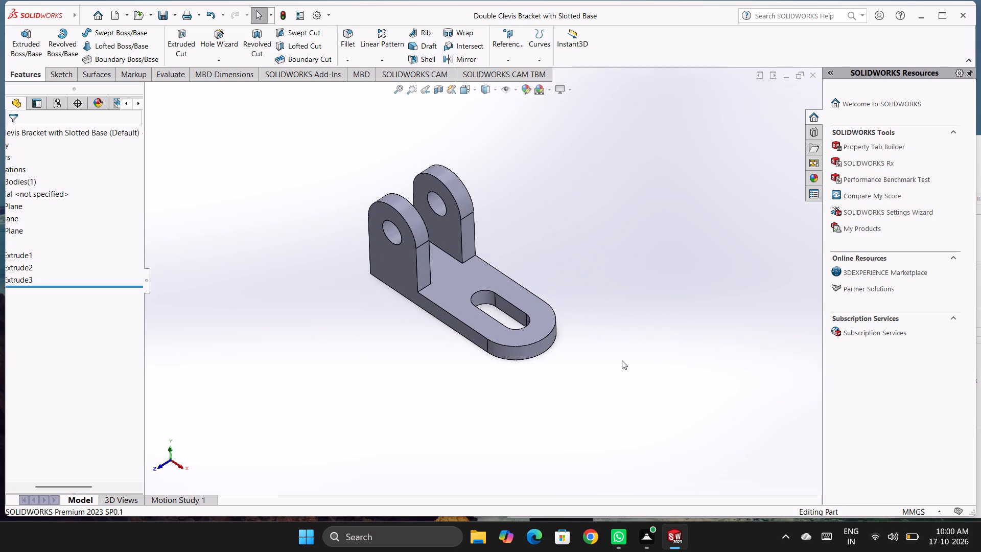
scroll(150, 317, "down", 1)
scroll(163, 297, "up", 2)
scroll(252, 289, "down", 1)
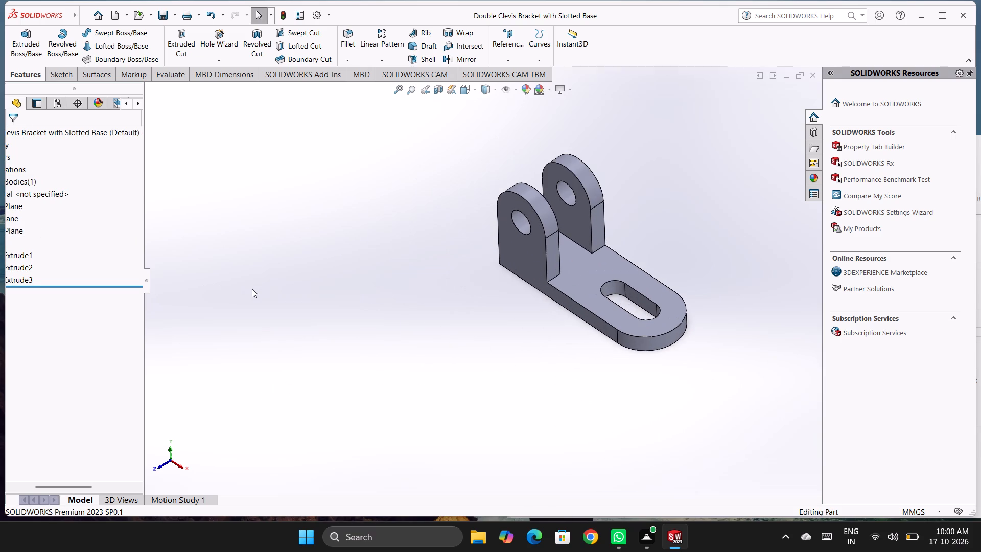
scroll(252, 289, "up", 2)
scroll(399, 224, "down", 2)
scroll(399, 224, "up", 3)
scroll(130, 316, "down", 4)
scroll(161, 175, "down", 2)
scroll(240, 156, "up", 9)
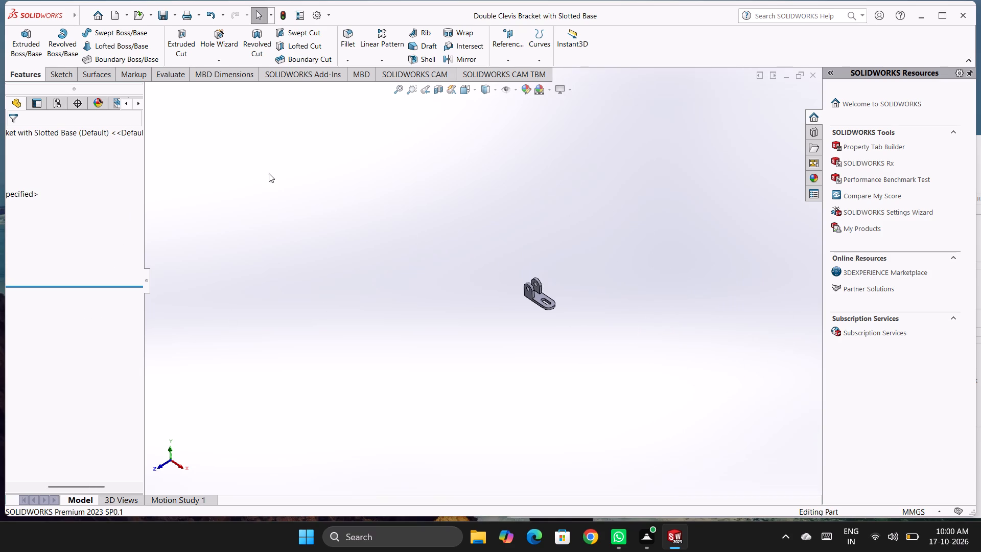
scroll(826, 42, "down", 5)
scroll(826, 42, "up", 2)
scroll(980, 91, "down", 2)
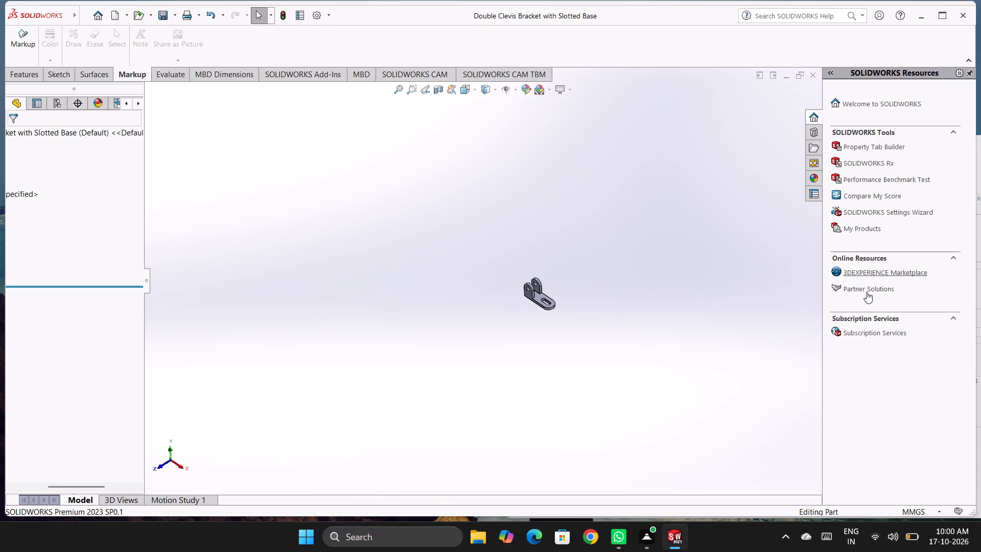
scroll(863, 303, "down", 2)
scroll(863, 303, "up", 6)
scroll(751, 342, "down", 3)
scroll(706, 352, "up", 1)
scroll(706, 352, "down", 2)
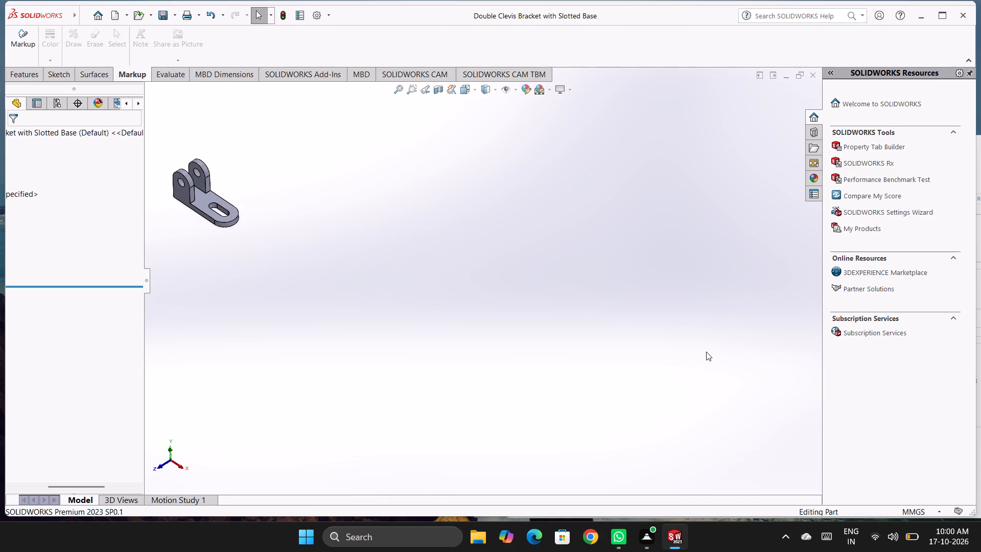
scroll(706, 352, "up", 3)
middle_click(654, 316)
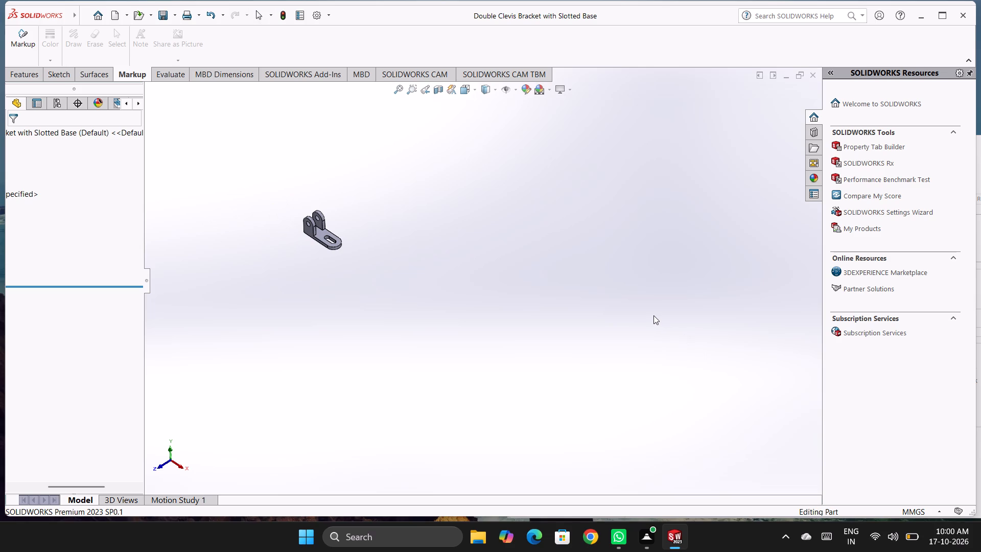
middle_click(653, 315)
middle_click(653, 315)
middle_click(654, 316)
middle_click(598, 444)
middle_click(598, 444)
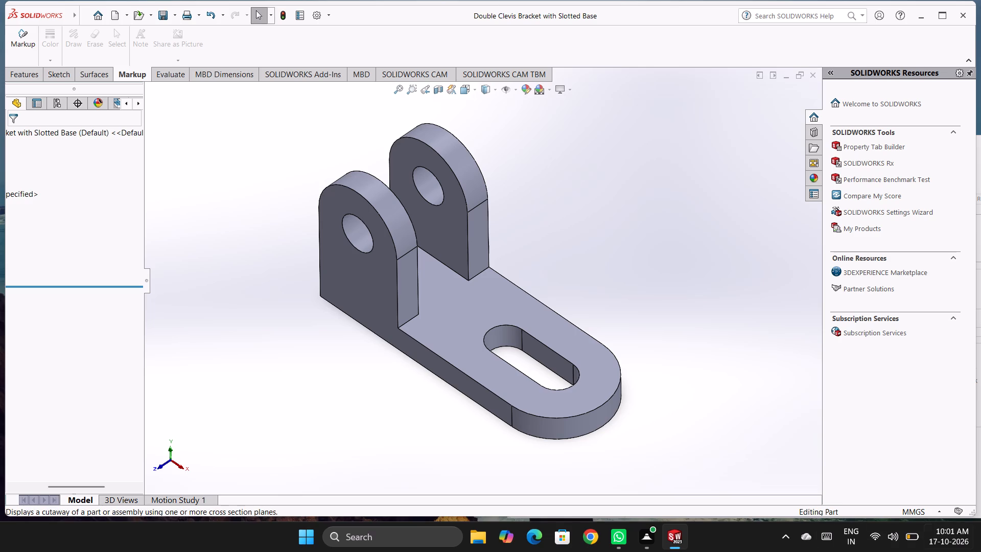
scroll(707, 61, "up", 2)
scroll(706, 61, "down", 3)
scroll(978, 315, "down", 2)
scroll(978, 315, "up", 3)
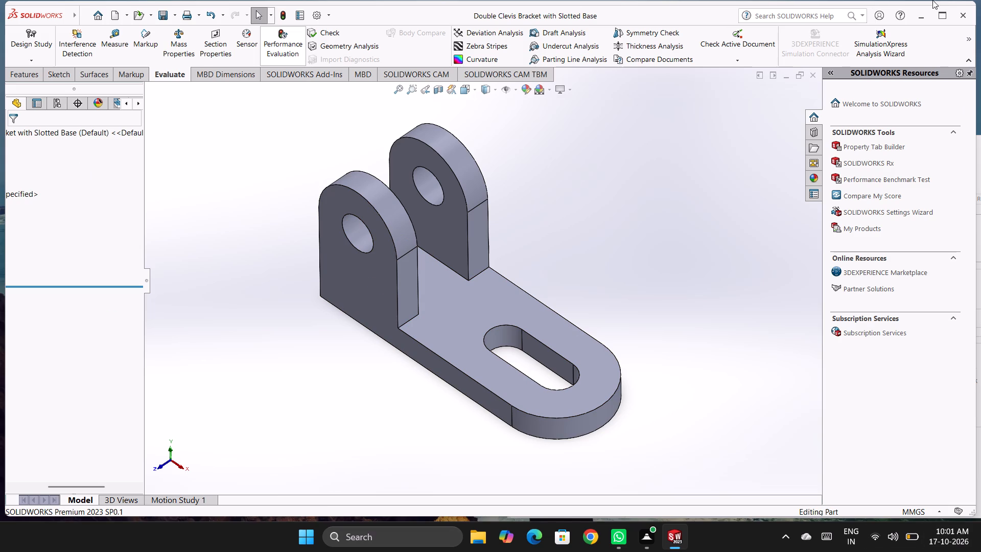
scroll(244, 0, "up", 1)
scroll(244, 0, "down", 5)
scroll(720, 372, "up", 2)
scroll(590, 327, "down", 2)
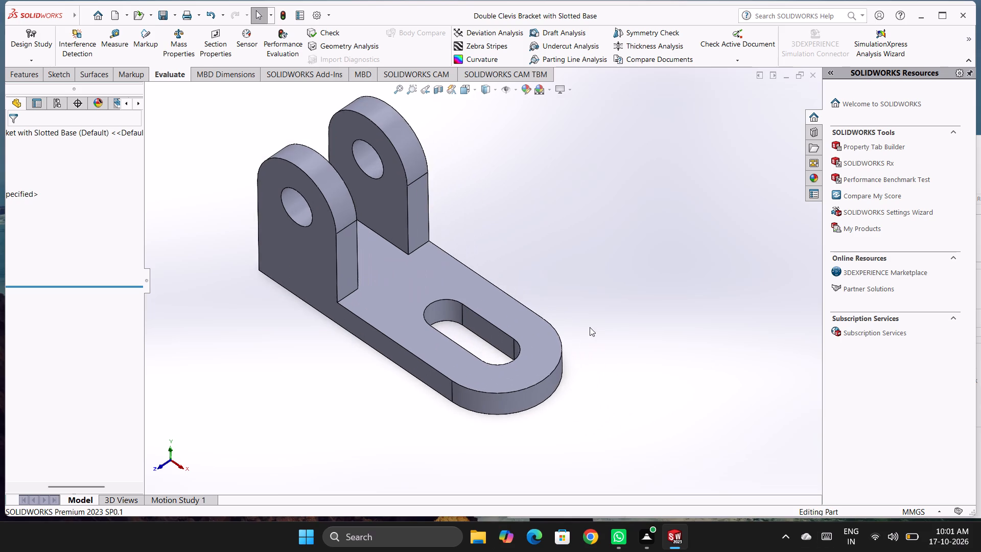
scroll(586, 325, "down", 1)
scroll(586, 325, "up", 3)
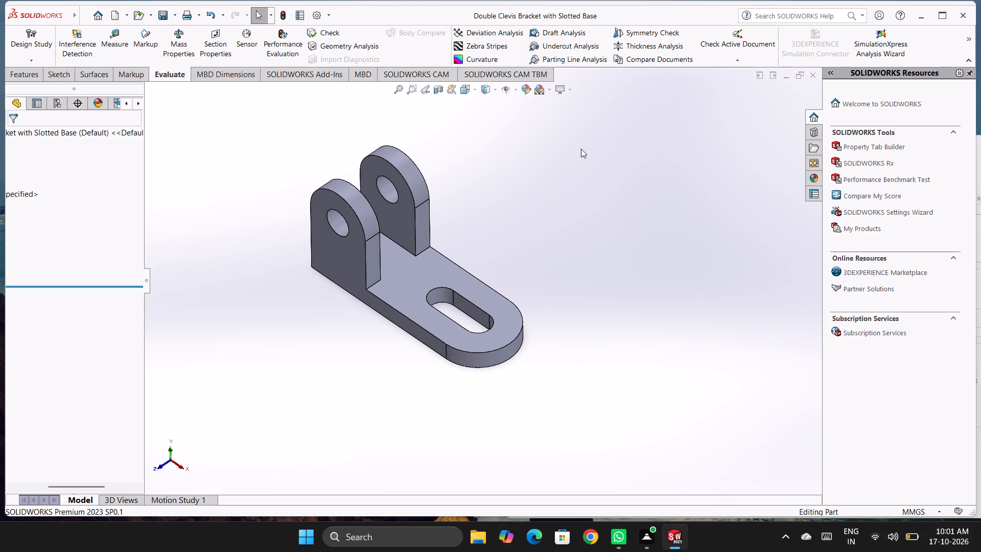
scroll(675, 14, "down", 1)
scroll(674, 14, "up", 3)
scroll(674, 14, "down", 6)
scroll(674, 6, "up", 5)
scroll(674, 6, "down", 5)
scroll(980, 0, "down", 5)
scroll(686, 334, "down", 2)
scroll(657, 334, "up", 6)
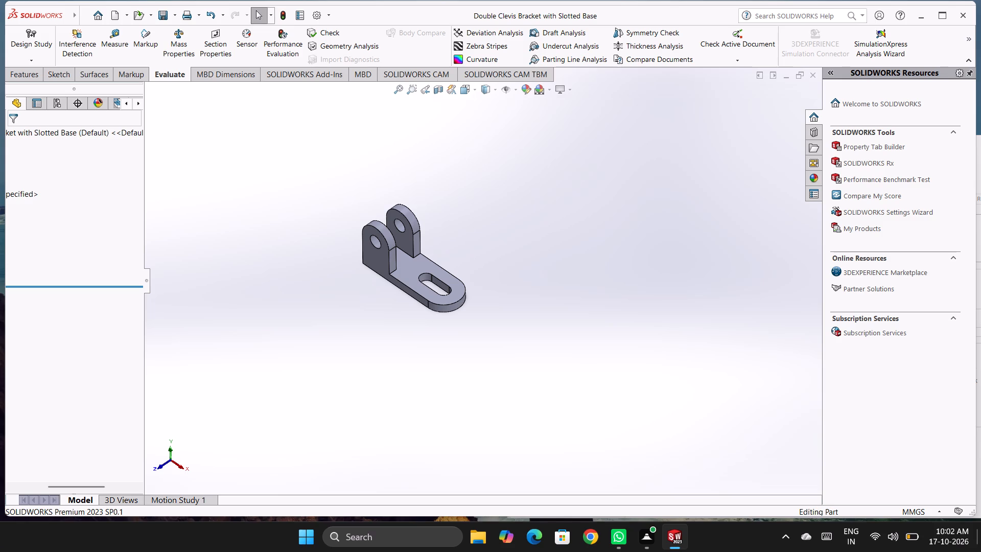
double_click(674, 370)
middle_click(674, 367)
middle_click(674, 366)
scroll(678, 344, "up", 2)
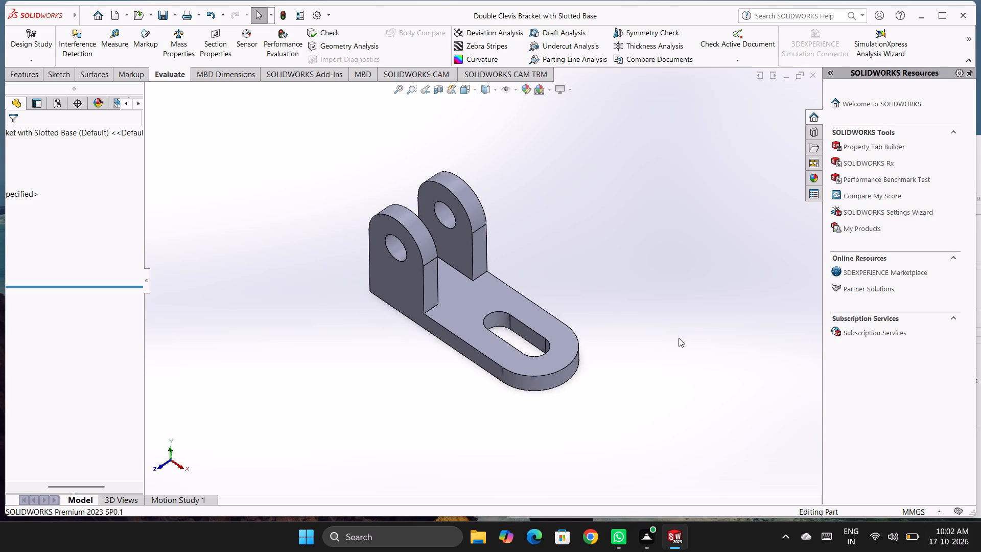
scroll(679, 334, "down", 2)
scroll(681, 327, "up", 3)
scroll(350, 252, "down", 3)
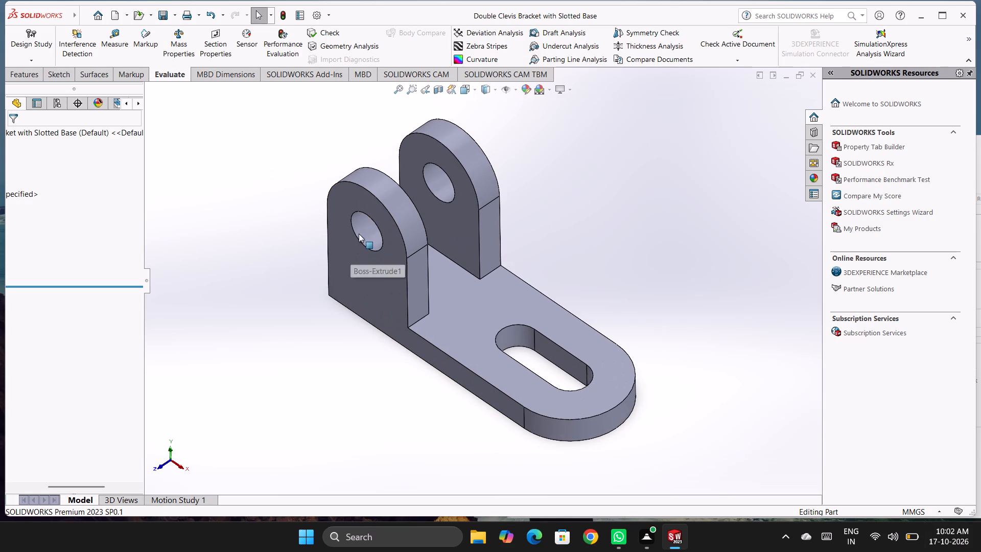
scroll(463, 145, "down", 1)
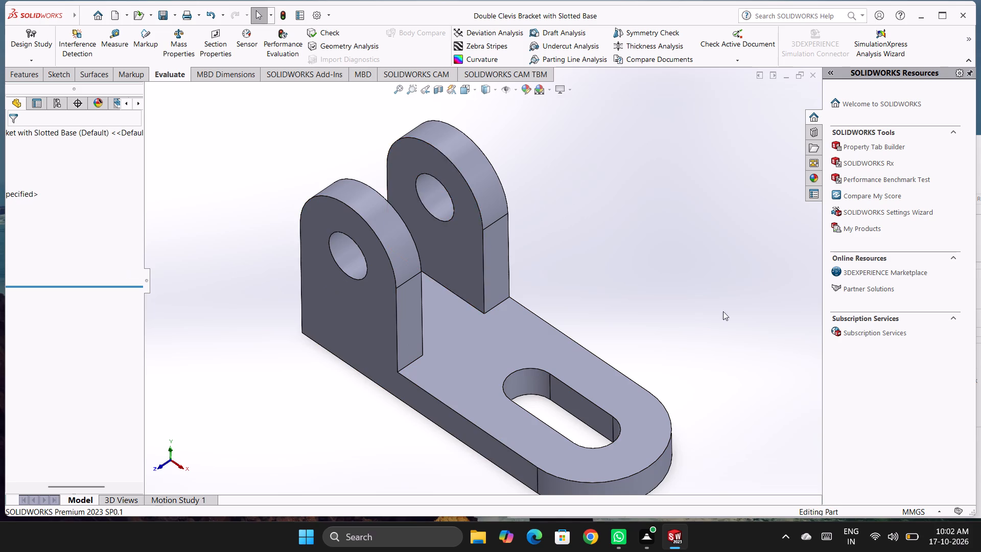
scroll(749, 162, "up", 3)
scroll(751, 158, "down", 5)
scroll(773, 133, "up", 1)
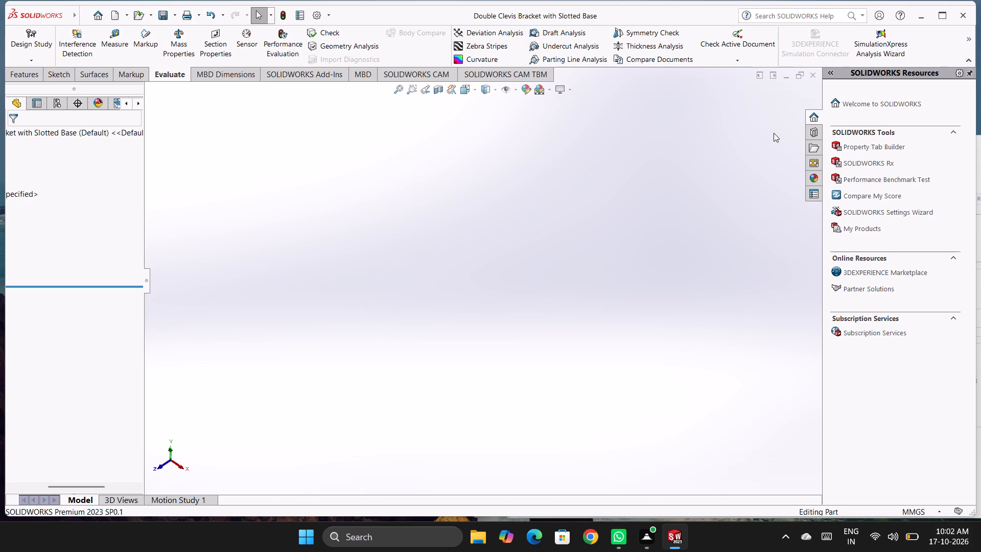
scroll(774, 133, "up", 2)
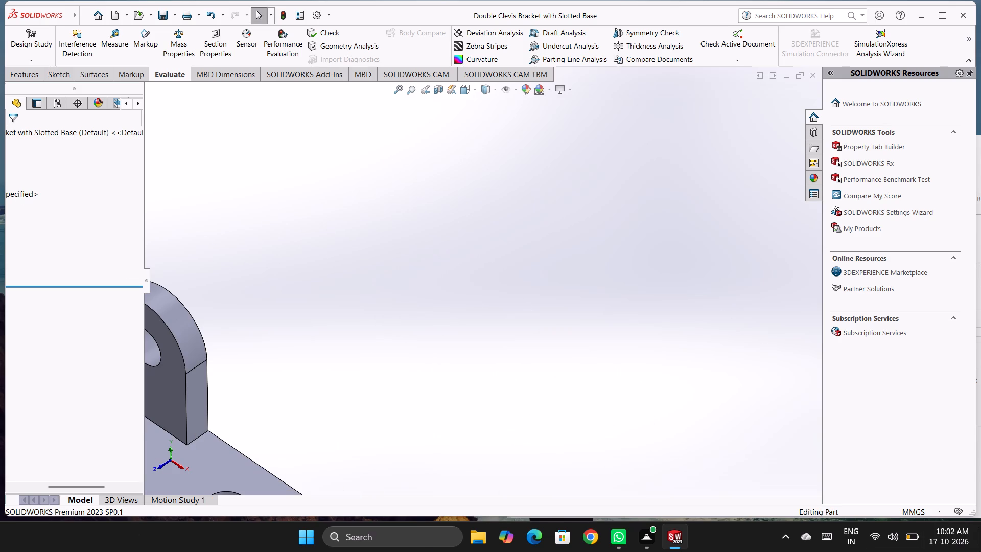
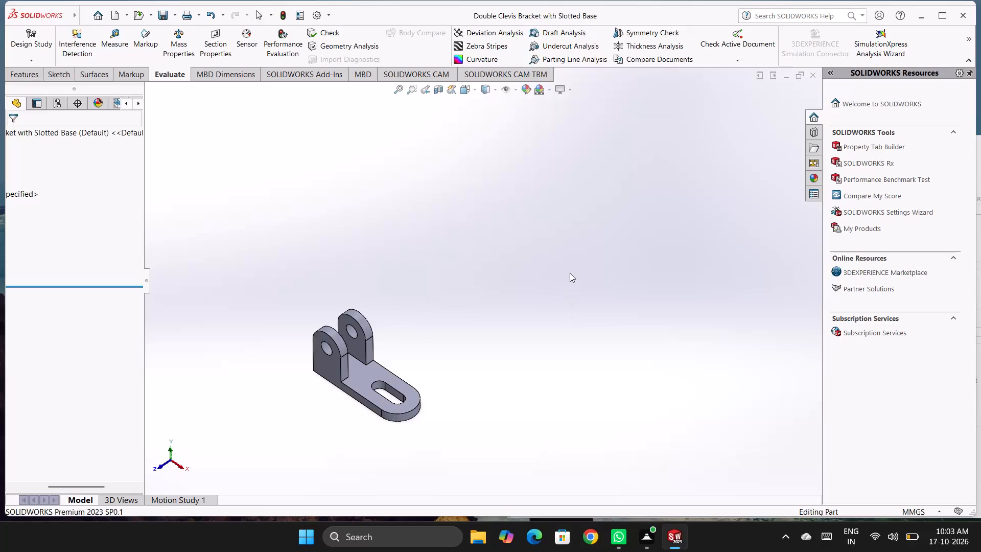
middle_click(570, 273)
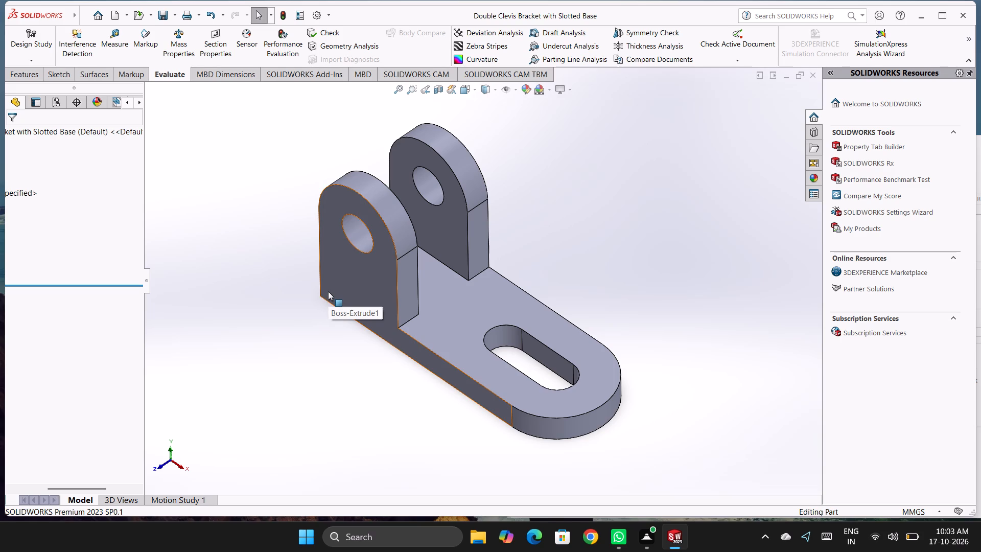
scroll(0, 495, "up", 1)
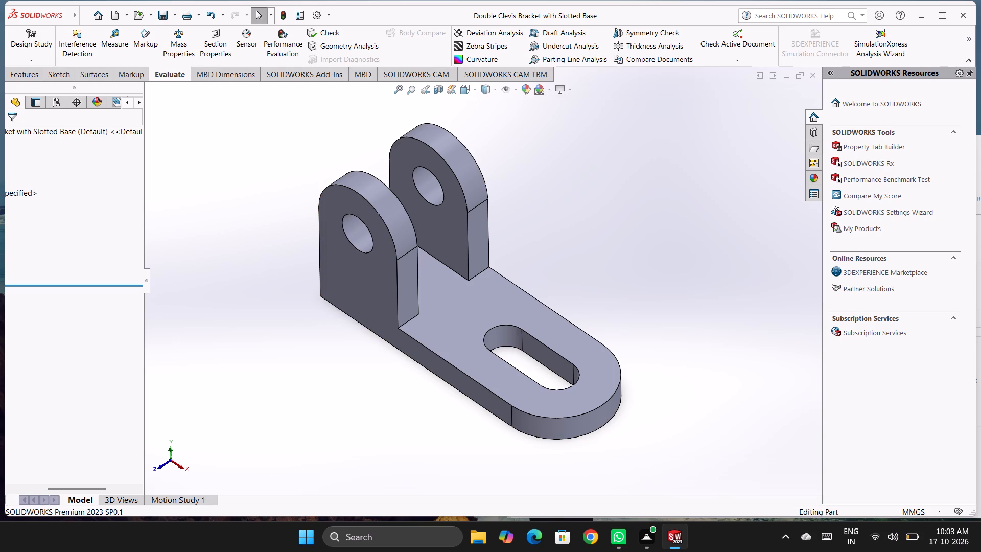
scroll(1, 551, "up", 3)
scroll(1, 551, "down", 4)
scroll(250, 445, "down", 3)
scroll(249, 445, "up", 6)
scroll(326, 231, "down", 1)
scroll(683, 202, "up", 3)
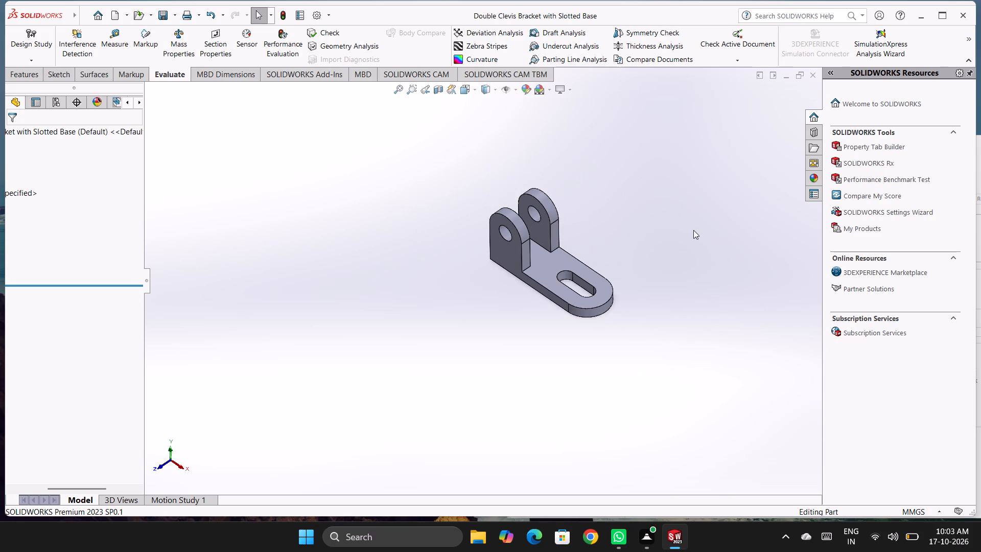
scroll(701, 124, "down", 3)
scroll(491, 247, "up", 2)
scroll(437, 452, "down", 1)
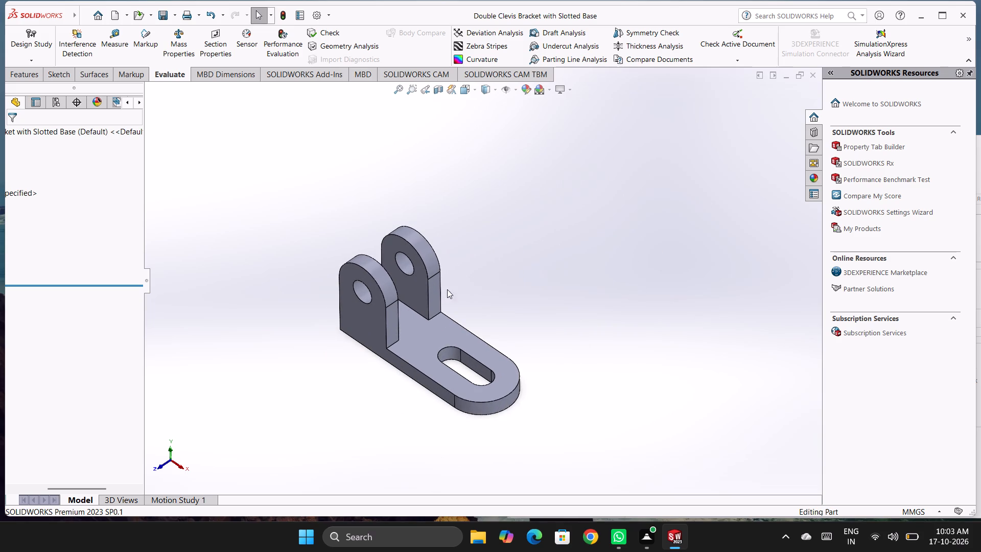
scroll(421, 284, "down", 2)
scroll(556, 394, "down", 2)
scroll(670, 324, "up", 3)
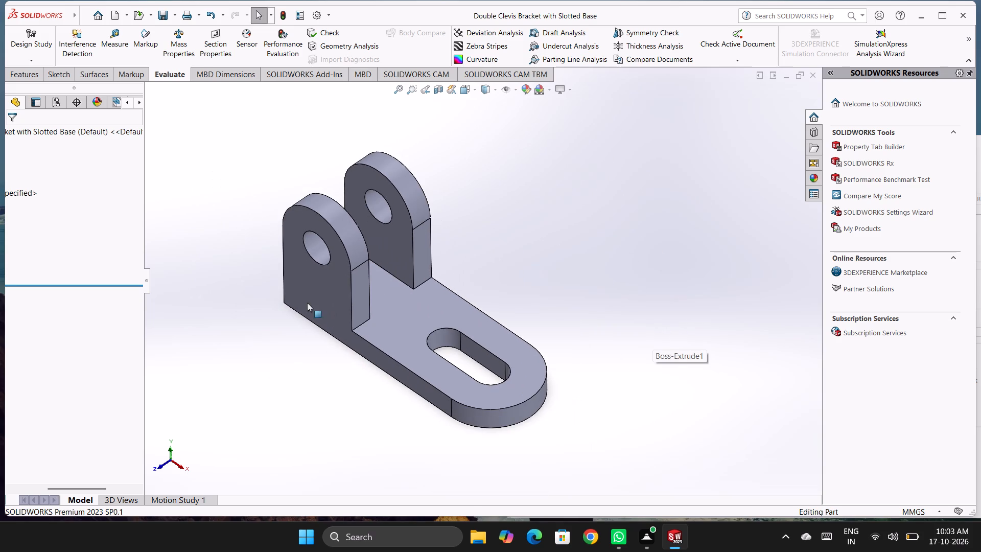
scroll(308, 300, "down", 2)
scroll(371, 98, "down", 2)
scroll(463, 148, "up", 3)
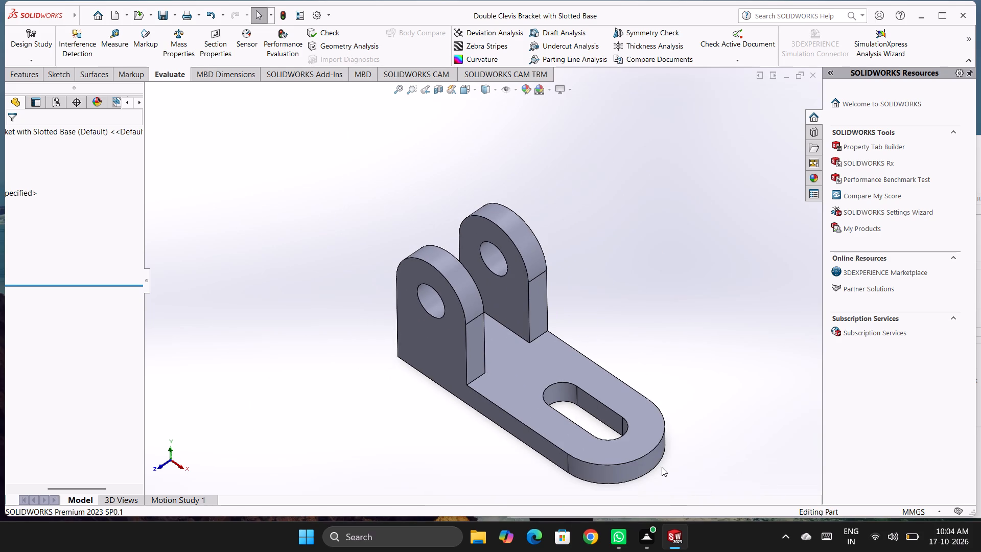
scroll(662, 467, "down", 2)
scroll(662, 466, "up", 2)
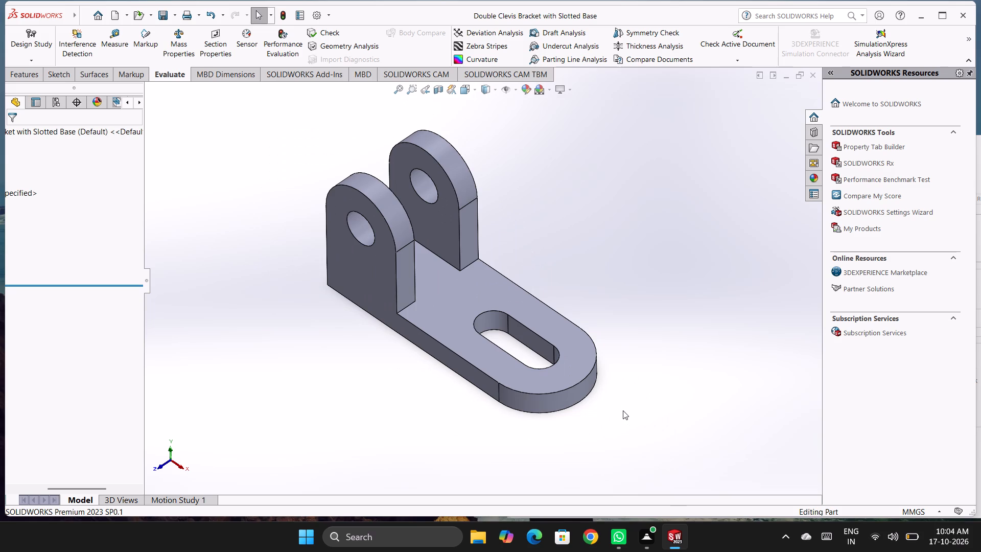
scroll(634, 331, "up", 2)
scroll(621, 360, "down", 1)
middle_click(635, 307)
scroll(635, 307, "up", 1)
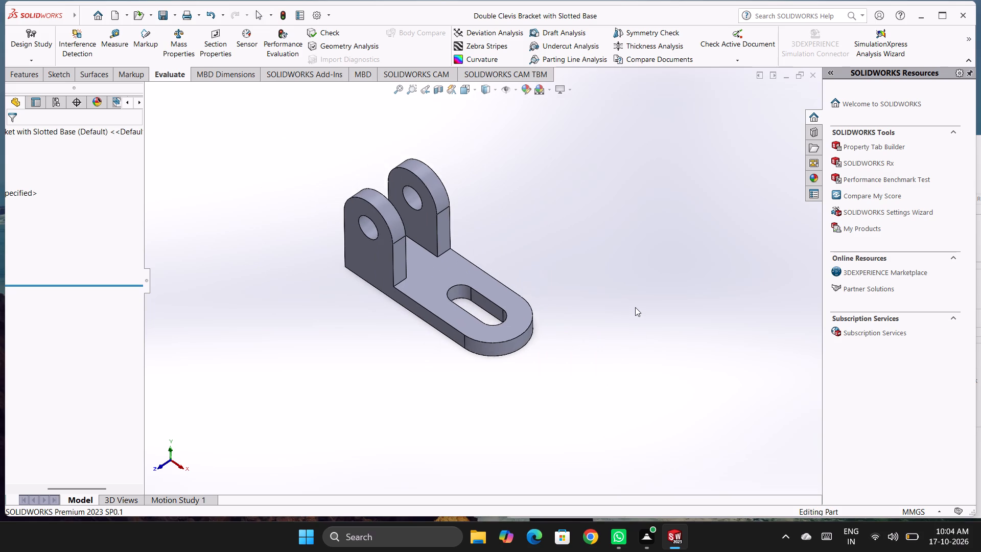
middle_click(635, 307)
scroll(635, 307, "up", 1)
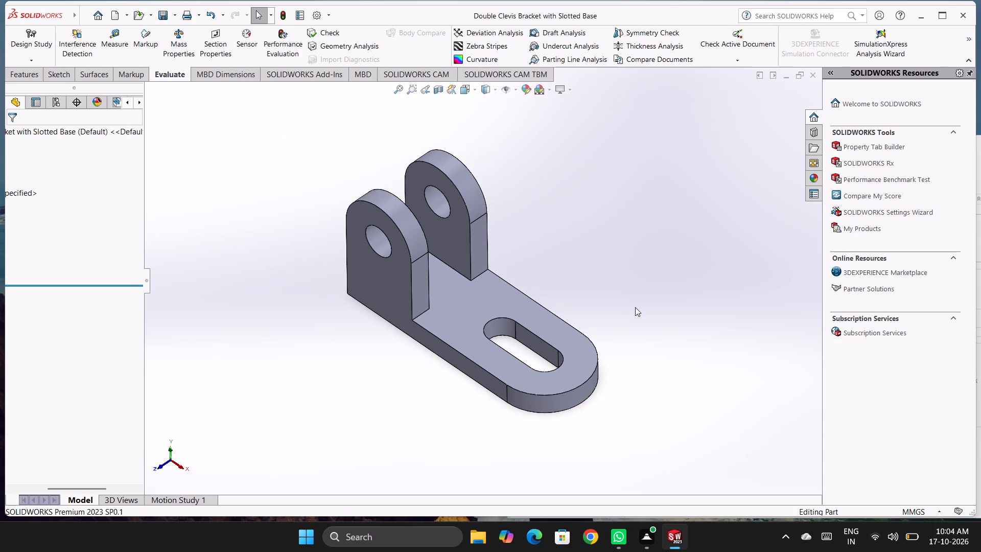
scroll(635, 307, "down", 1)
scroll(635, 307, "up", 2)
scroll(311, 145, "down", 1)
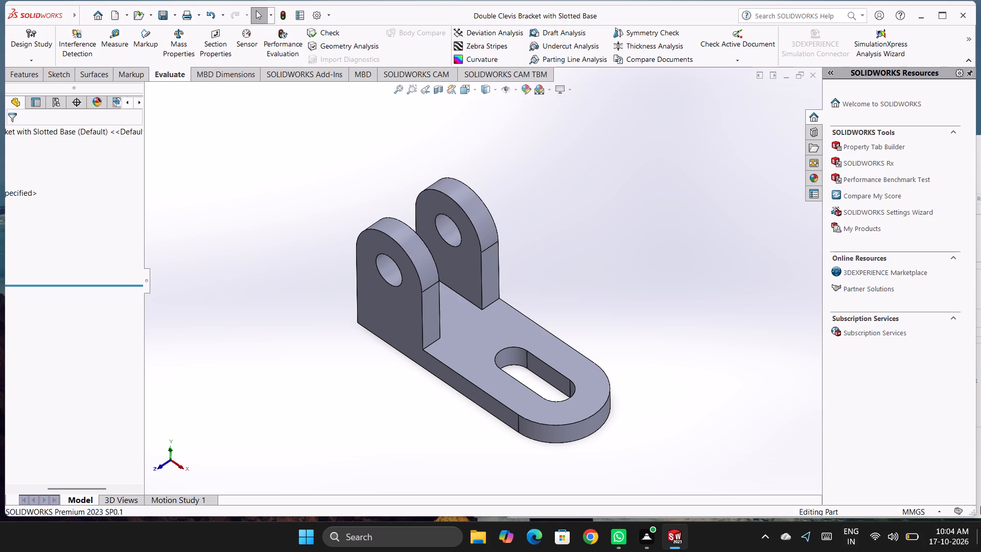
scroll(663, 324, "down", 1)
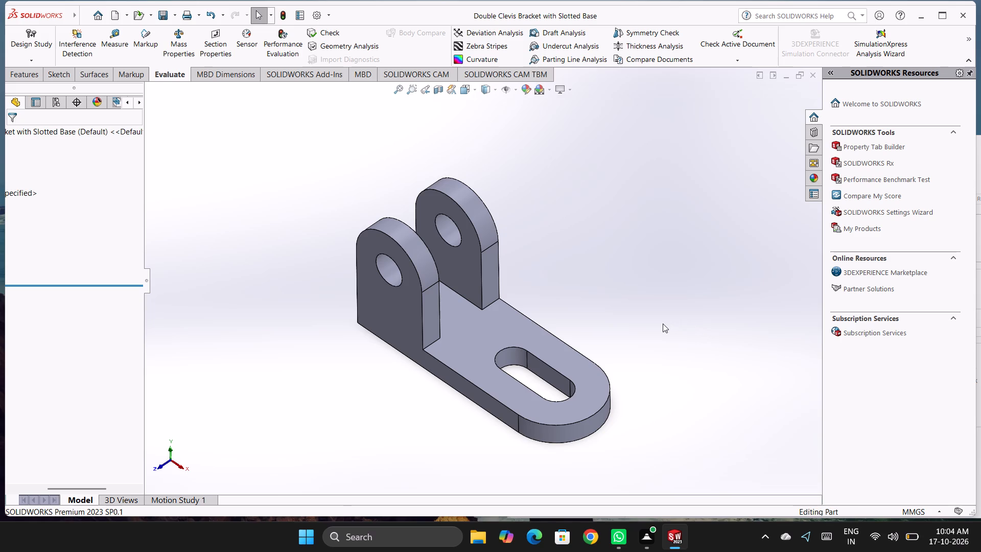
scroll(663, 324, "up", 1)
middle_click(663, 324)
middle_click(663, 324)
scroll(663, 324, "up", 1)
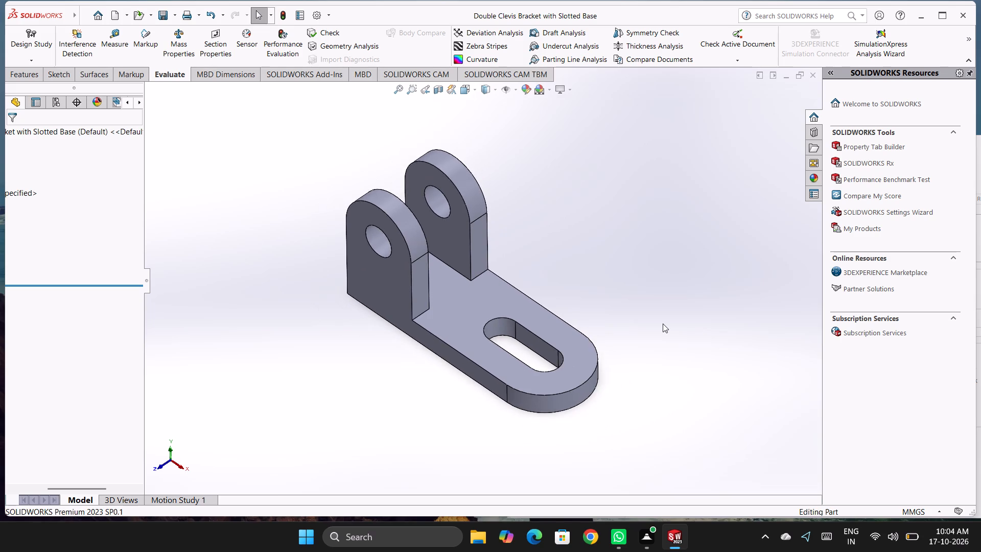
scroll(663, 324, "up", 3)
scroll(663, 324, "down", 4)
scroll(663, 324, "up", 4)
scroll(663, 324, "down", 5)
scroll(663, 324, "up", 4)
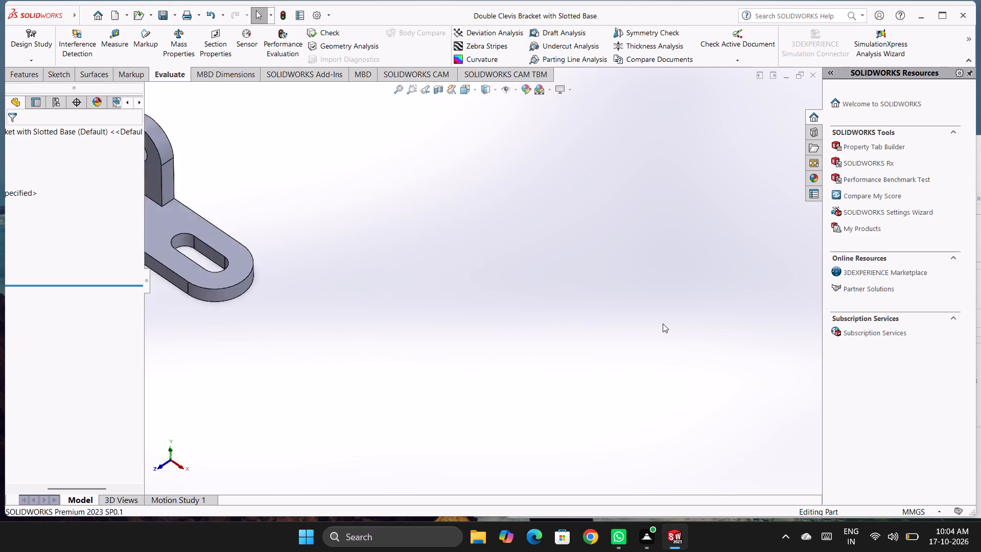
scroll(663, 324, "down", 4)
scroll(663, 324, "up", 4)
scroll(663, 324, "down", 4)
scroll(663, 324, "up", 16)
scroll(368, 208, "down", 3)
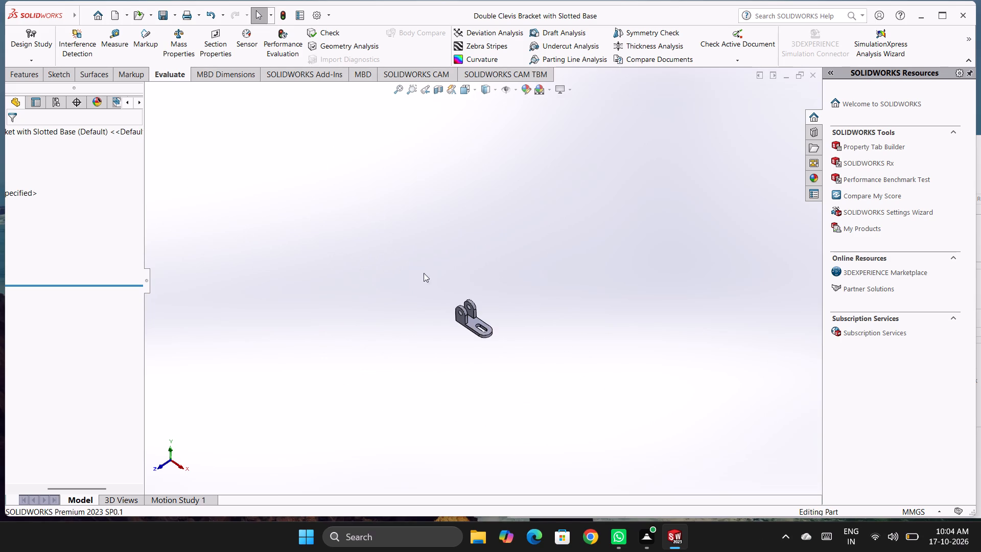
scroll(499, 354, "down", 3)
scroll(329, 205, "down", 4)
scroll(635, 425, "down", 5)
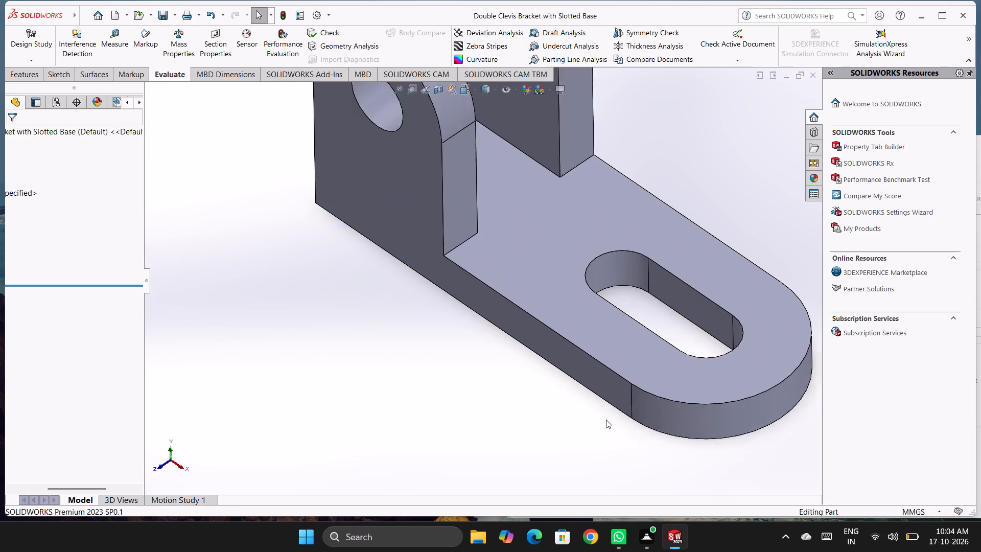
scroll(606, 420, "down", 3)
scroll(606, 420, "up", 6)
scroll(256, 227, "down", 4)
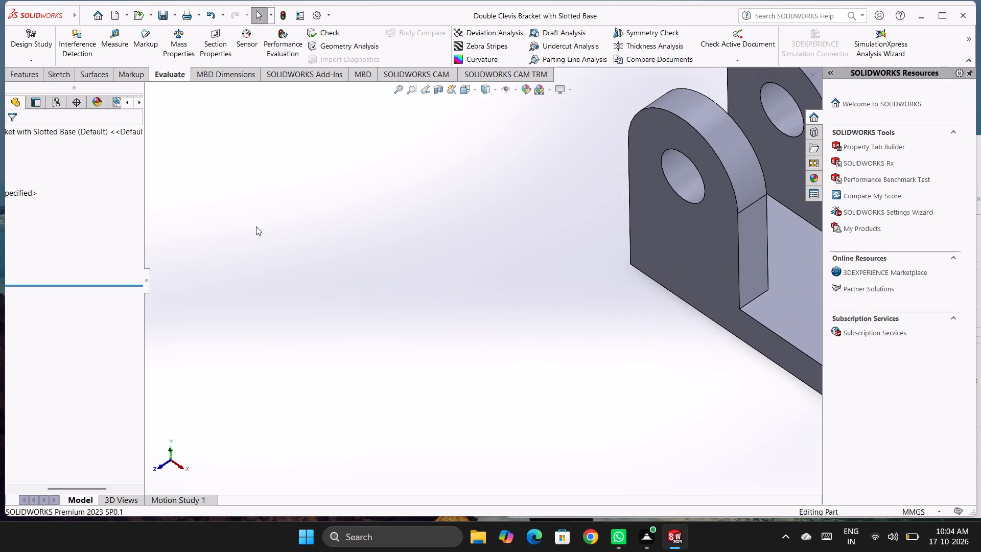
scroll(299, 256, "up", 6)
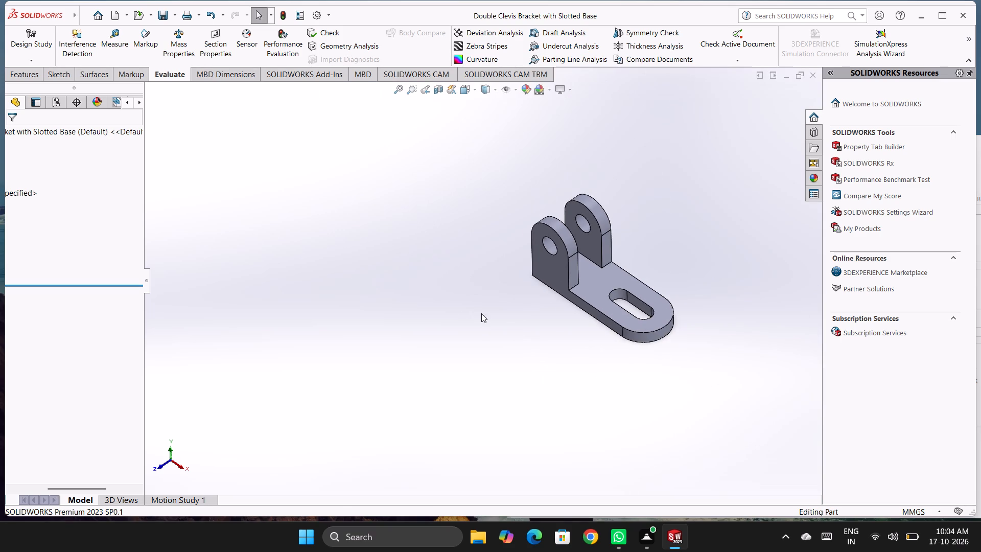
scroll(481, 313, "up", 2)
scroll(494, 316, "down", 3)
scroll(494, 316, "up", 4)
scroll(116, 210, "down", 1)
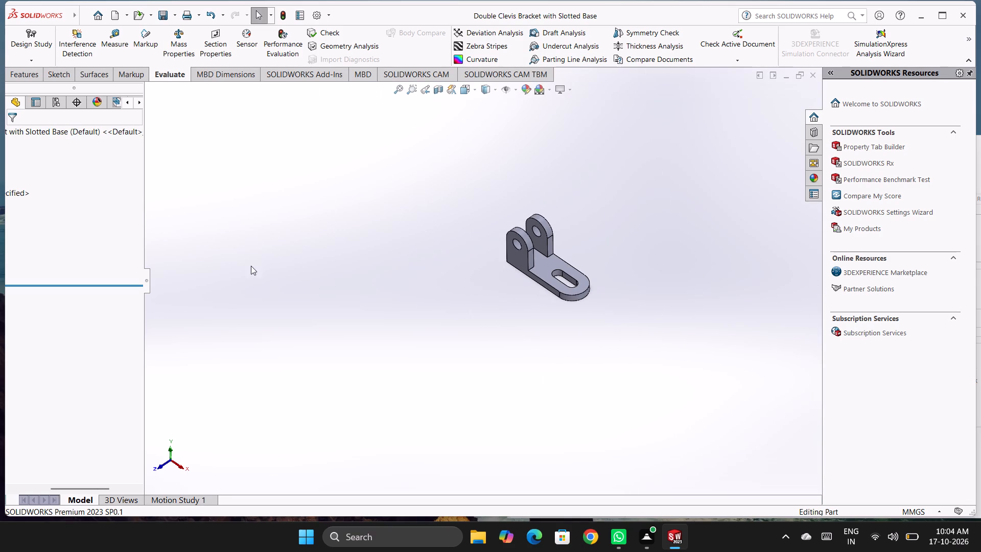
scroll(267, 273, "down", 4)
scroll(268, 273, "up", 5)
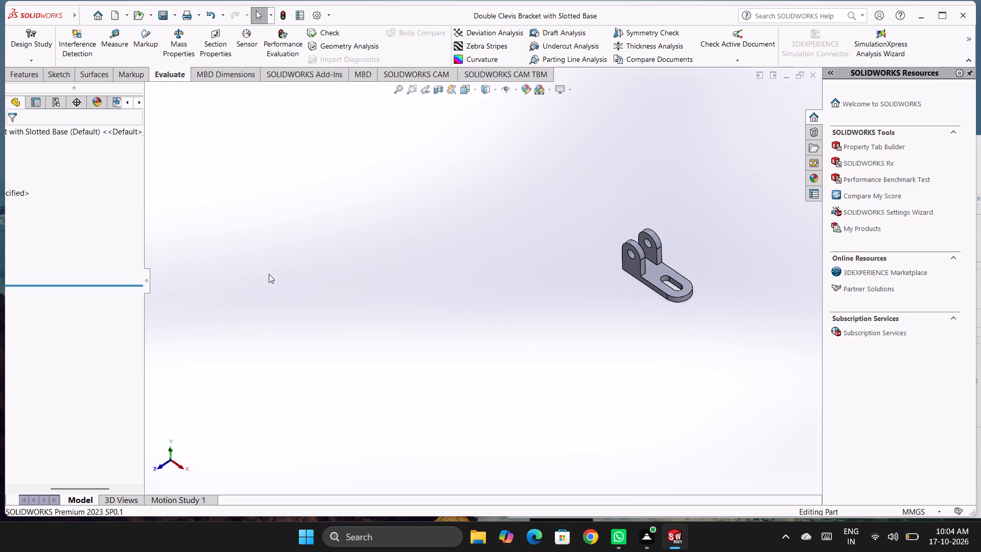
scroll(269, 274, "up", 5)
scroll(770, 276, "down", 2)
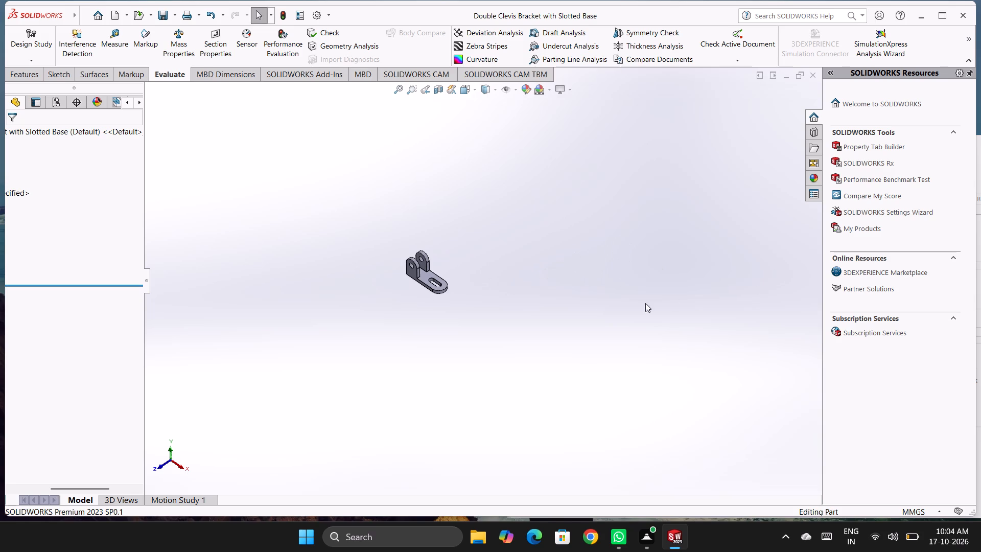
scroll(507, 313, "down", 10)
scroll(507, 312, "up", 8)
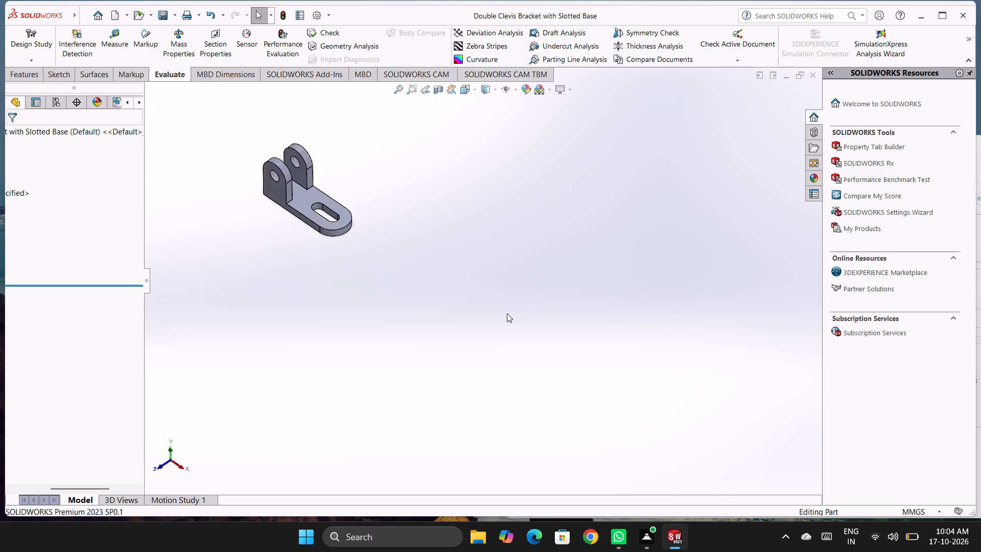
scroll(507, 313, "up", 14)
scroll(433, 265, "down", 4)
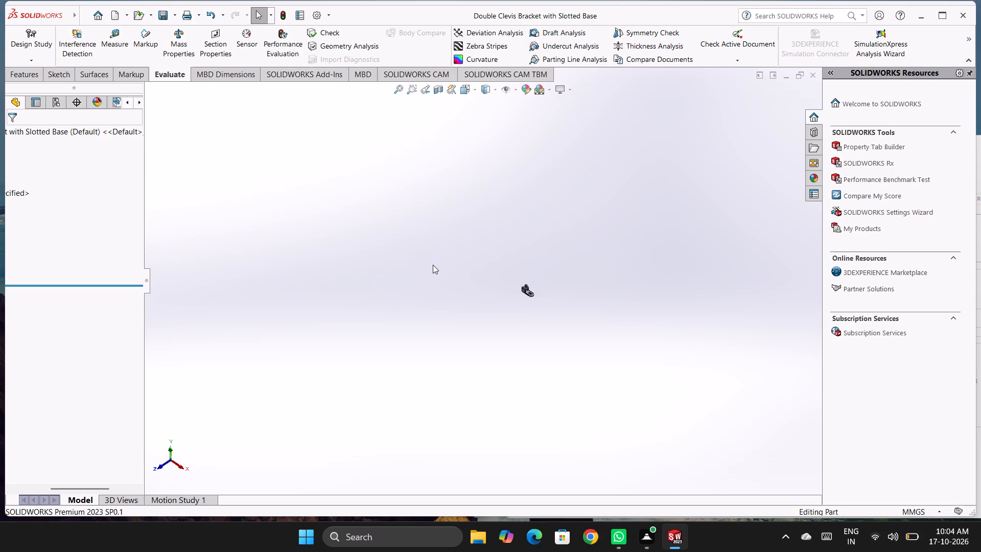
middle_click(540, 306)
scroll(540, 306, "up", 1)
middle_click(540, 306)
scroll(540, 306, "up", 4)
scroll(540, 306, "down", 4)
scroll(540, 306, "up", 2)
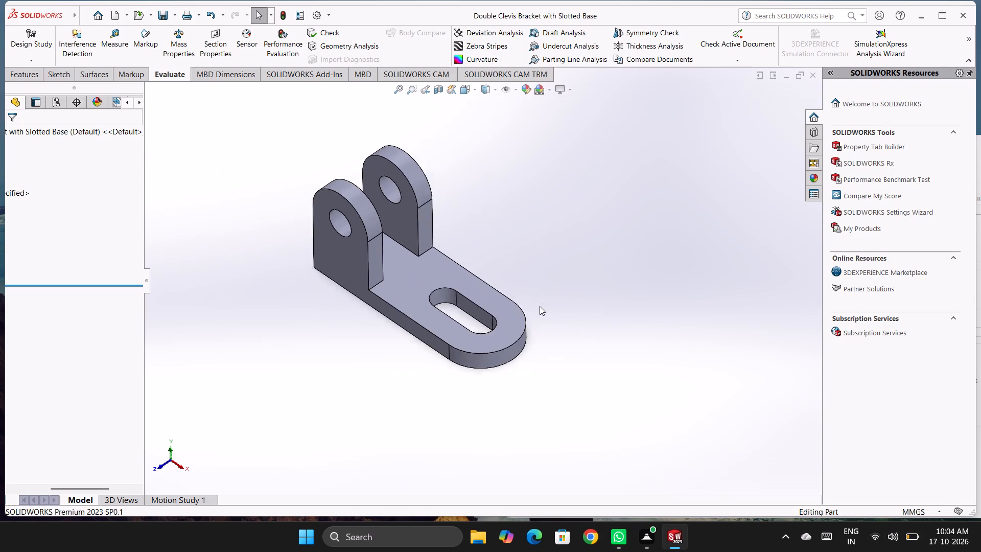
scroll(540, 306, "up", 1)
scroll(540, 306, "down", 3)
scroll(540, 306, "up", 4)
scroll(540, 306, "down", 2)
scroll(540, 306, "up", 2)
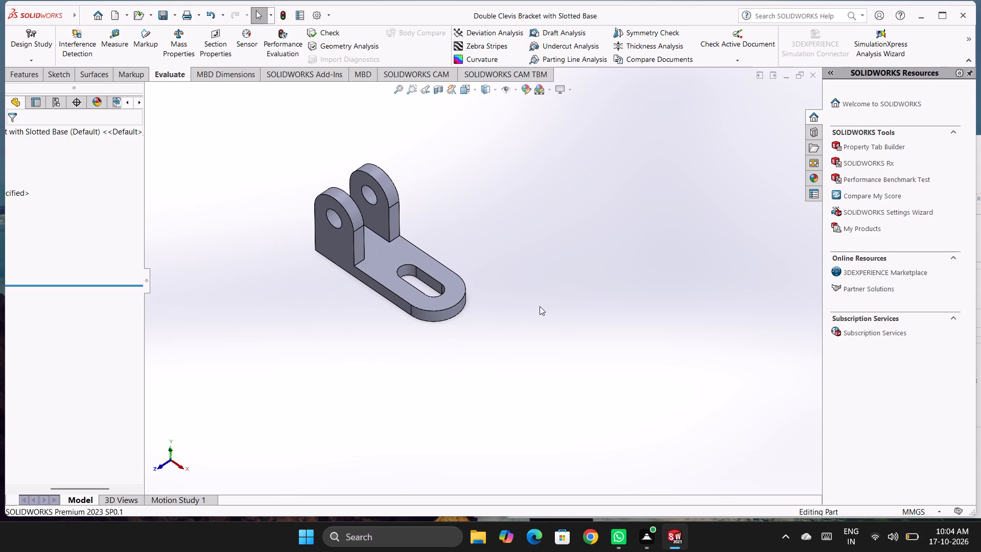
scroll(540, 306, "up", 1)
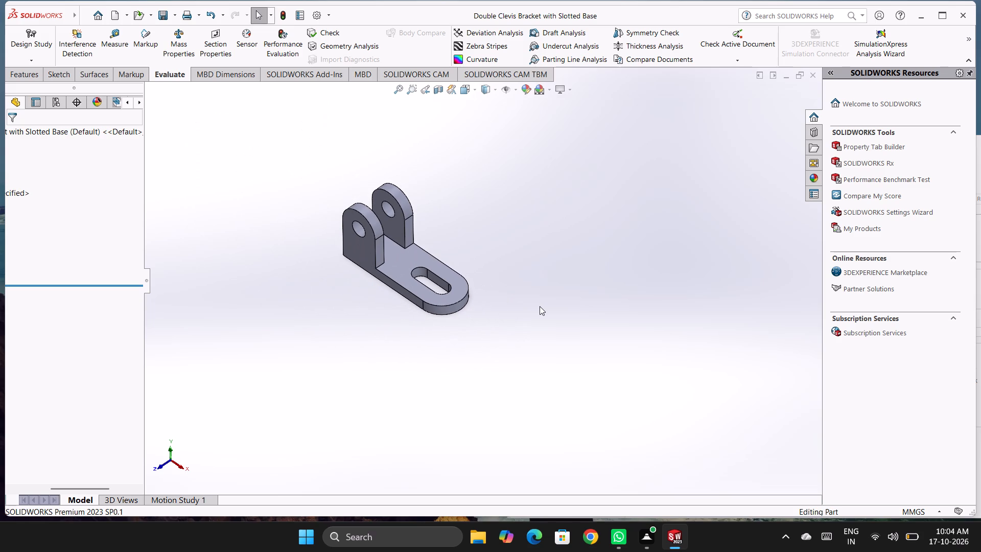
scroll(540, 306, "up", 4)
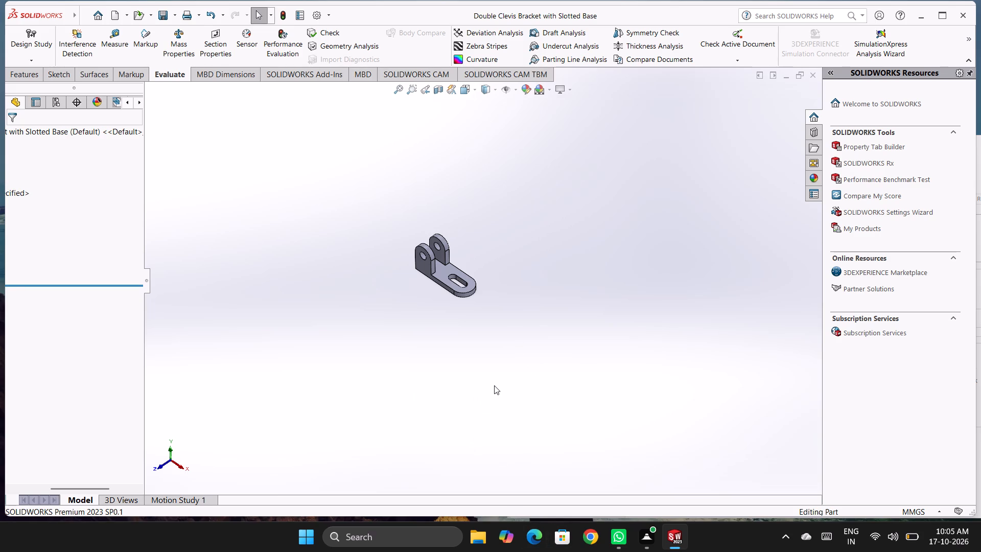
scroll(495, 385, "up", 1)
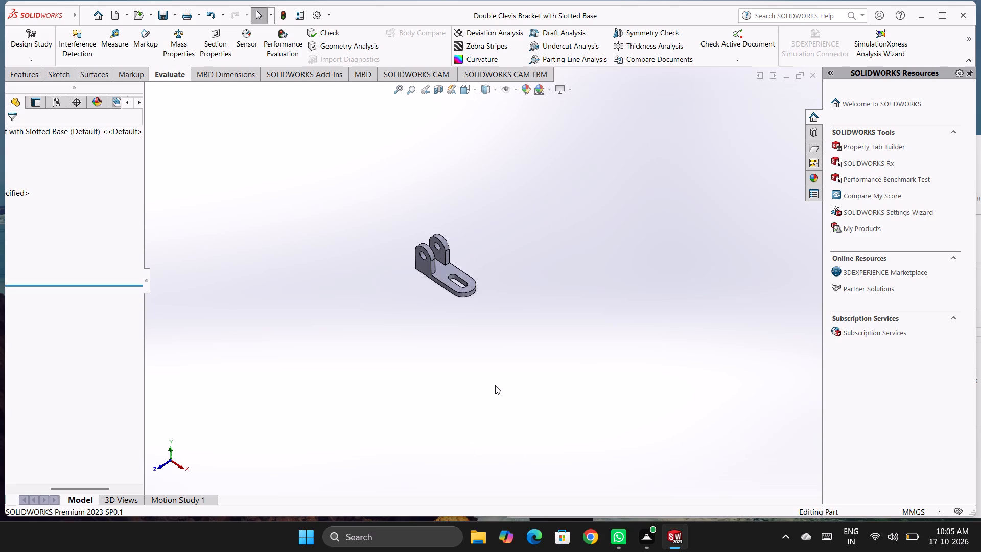
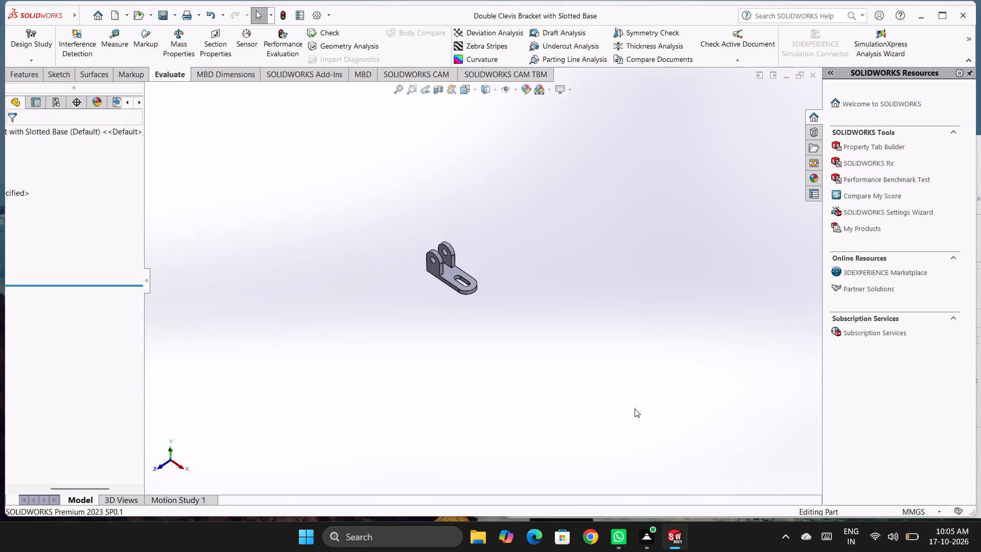
Examine the whole finished double clevis bracket in the isometric, top and bottom standard views.
scroll(634, 408, "up", 1)
scroll(634, 408, "down", 3)
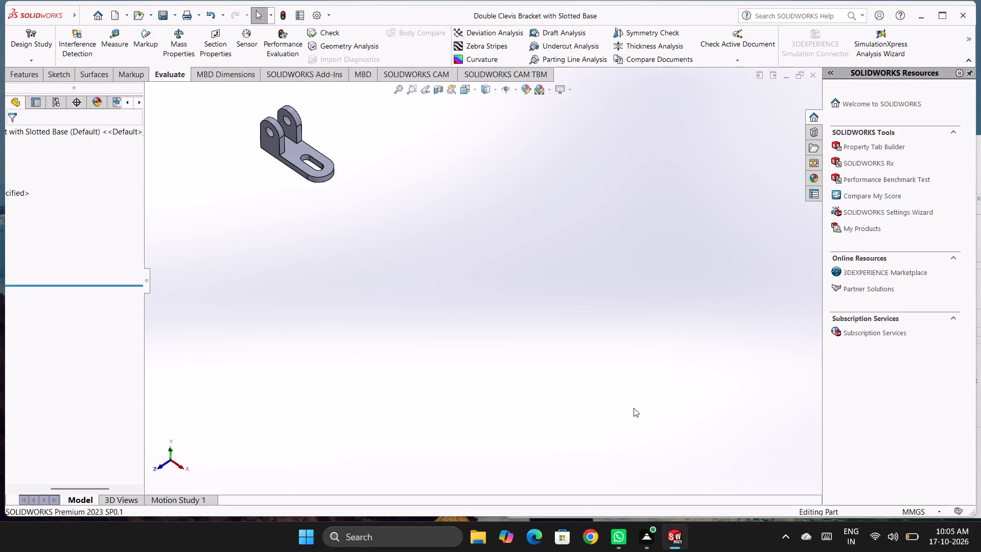
scroll(634, 408, "down", 4)
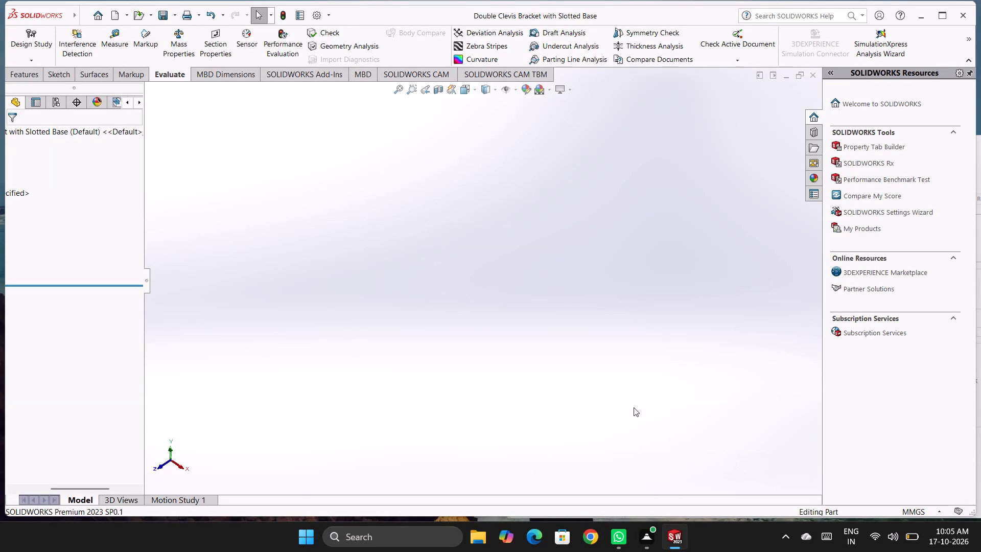
key("7")
key("f")
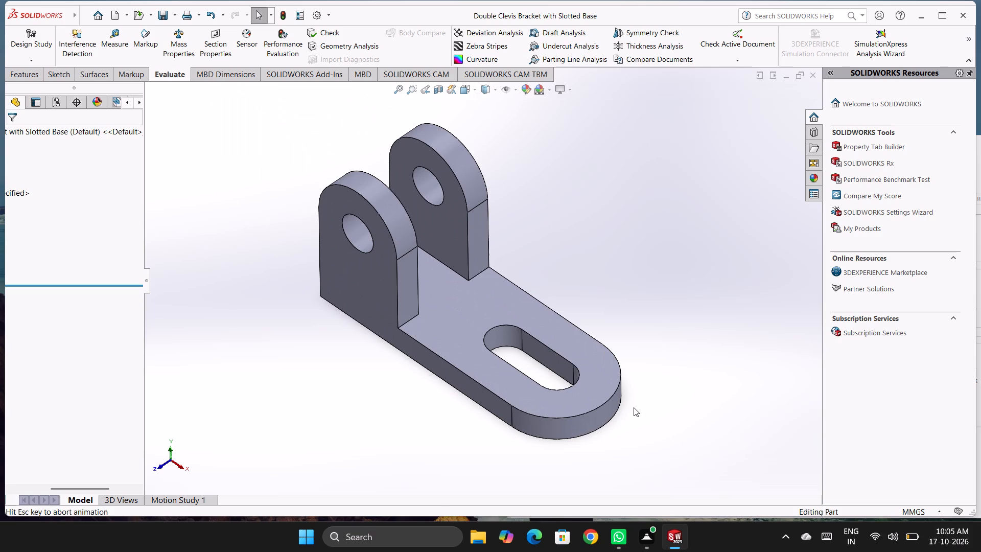
key("ctrl+5")
key("ctrl+6")
key("ctrl+7")
key("ctrl+6")
key("ctrl+7")
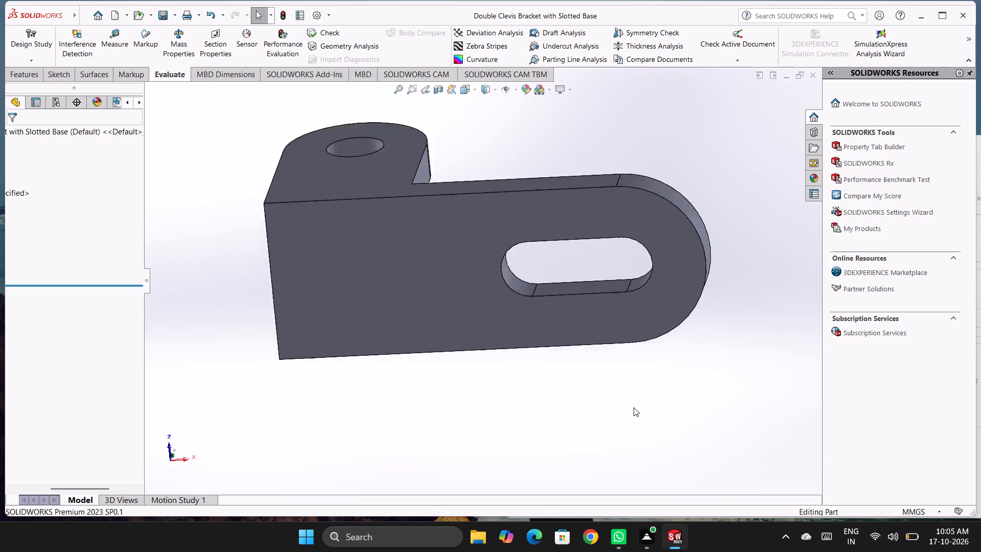
key("ctrl+7")
key("ctrl+6")
key("ctrl+7")
key("ctrl+6")
key("ctrl+7")
key("ctrl+6")
key("ctrl+7")
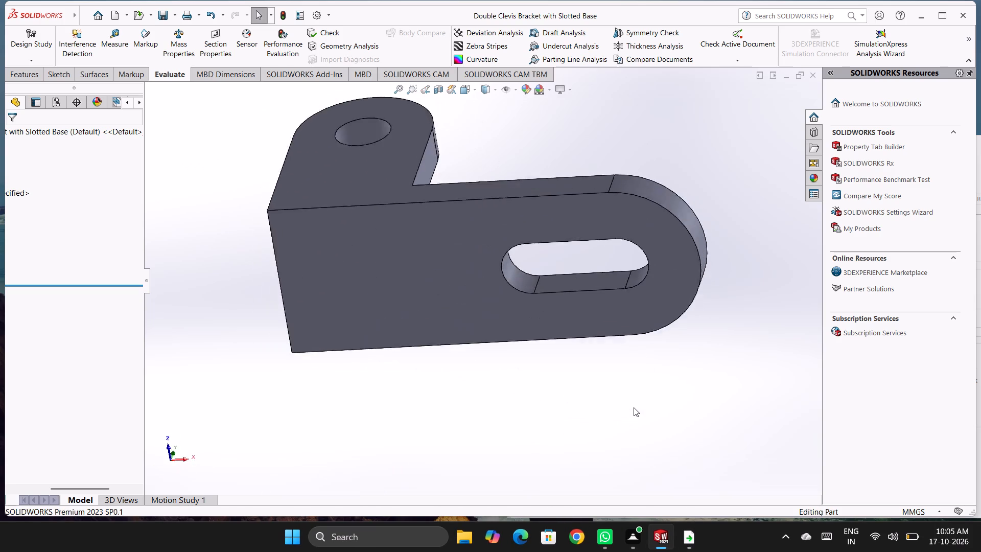
key("ctrl+6")
key("ctrl+7")
key("ctrl+6")
key("ctrl+5")
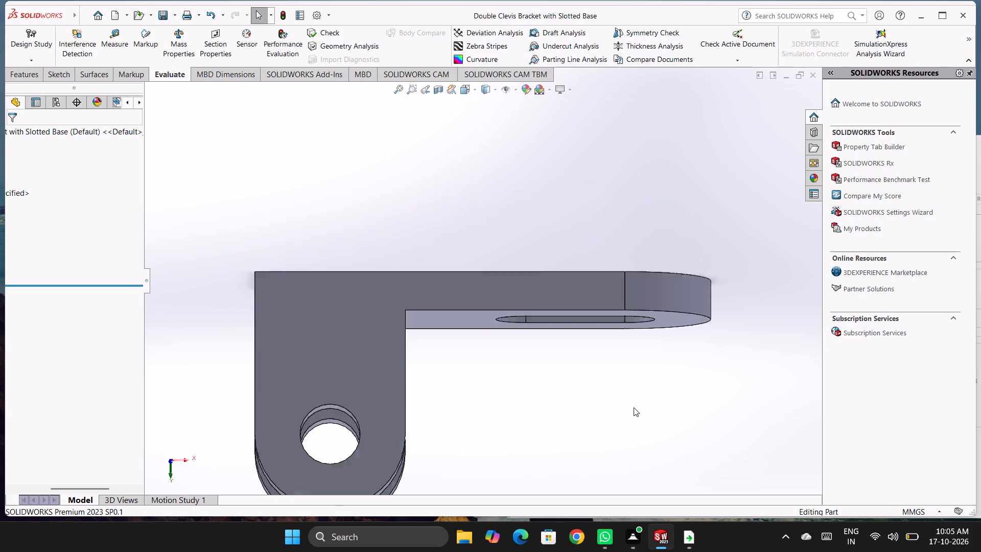
key("ctrl+6")
key("ctrl+7")
key("ctrl+6")
key("ctrl+5")
key("ctrl+4")
key("ctrl+5")
key("ctrl+6")
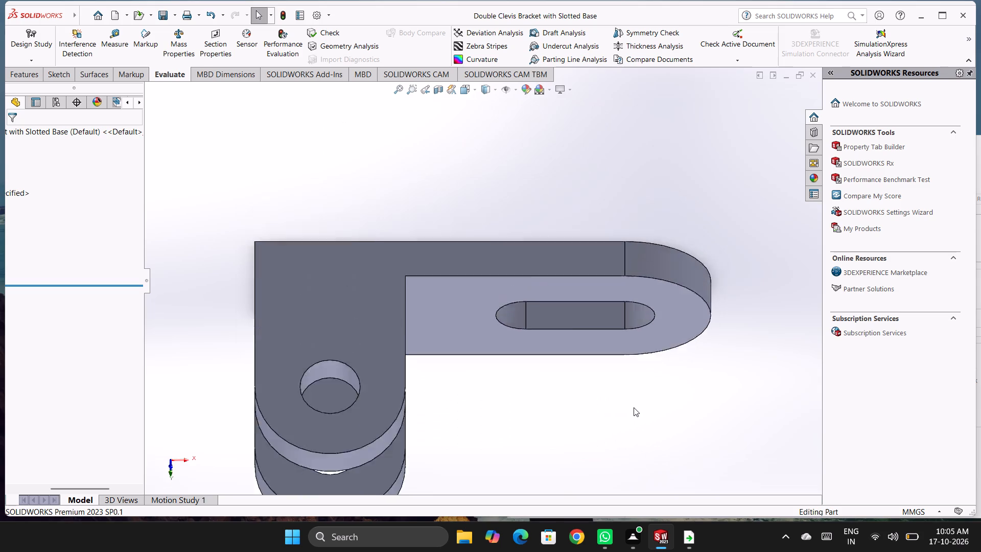
key("ctrl+5")
key("ctrl+7")
key("ctrl+7")
key("ctrl+7")
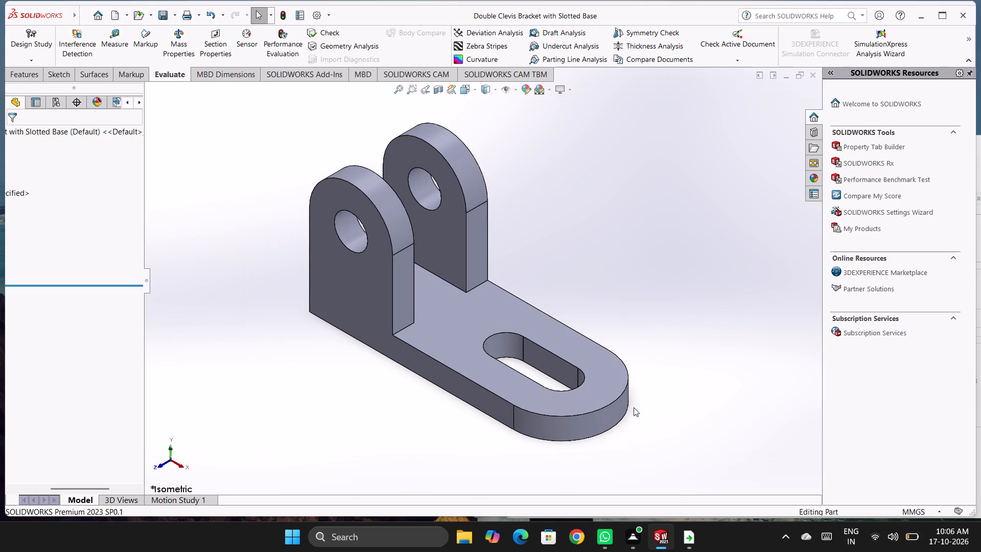
key("ctrl+6")
key("ctrl+7")
key("ctrl+8")
key("ctrl+7")
key("ctrl+6")
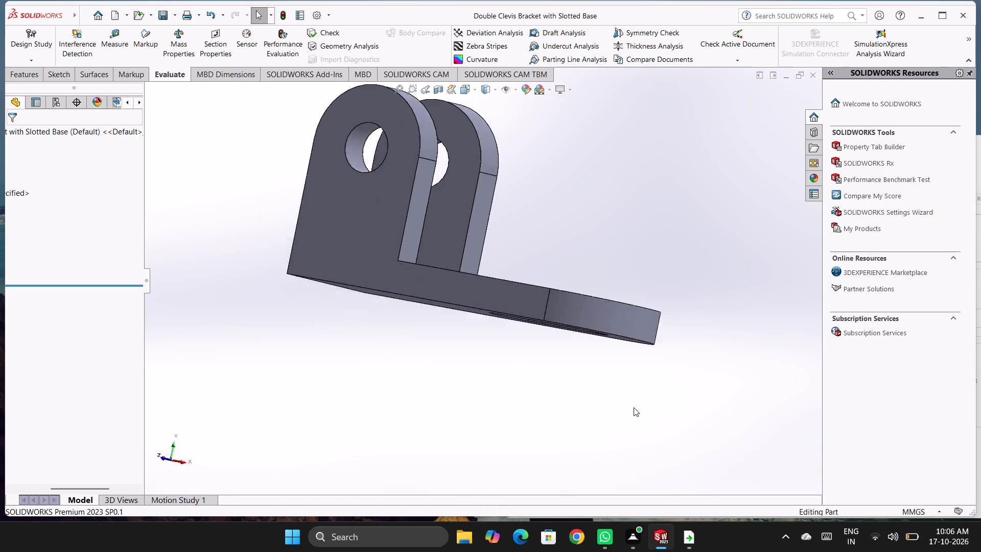
key("ctrl+5")
key("ctrl+6")
key("ctrl+5")
key("ctrl+6")
key("ctrl+5")
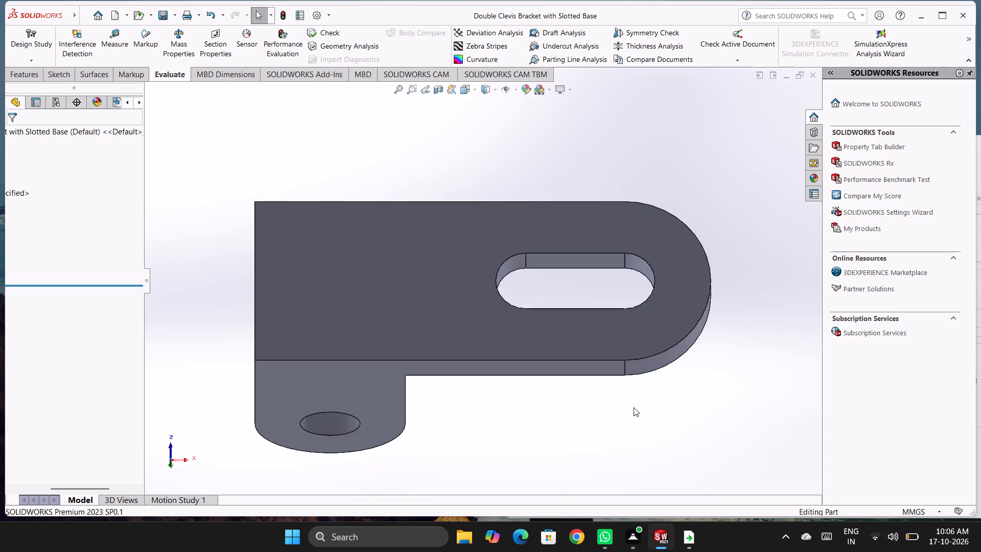
key("ctrl+4")
key("ctrl+5")
key("ctrl+5")
key("ctrl+5")
key("ctrl+5")
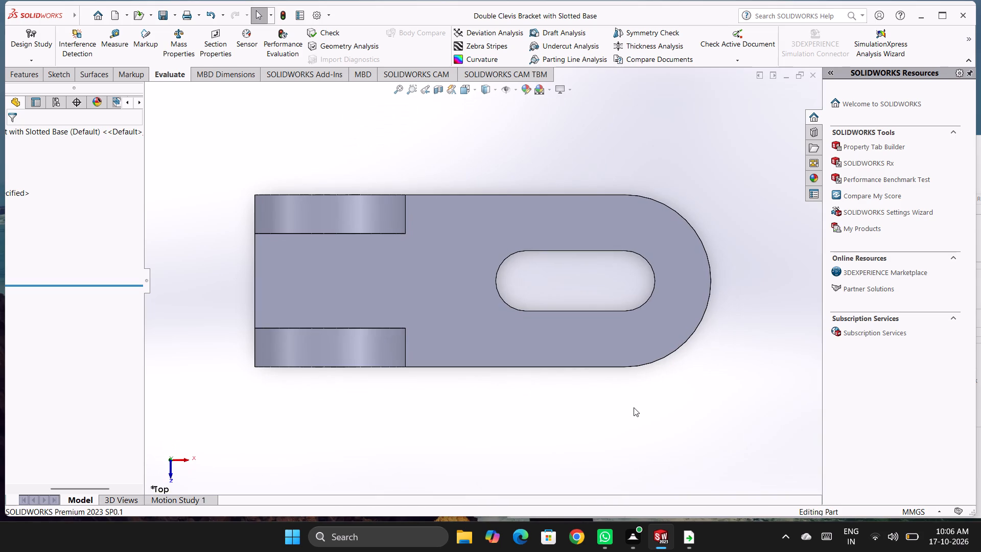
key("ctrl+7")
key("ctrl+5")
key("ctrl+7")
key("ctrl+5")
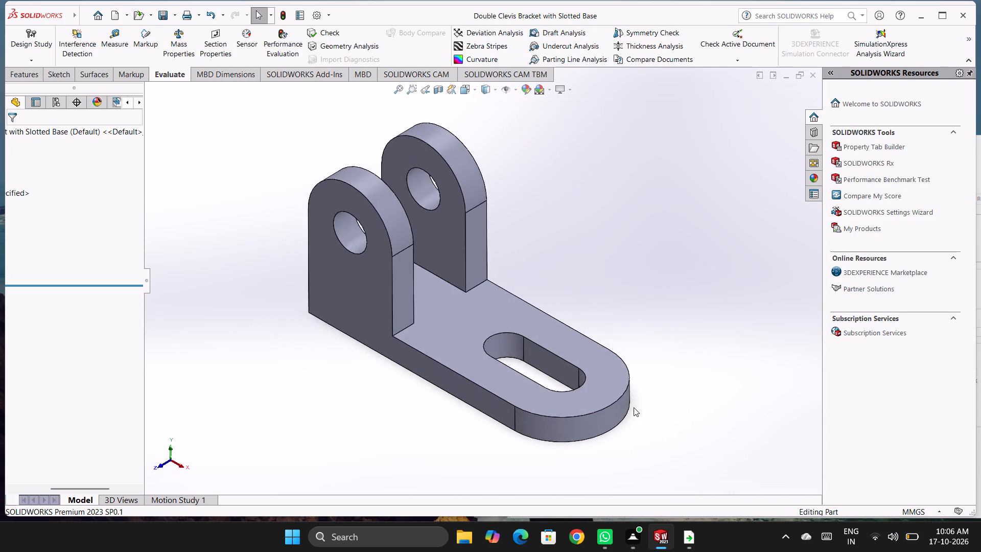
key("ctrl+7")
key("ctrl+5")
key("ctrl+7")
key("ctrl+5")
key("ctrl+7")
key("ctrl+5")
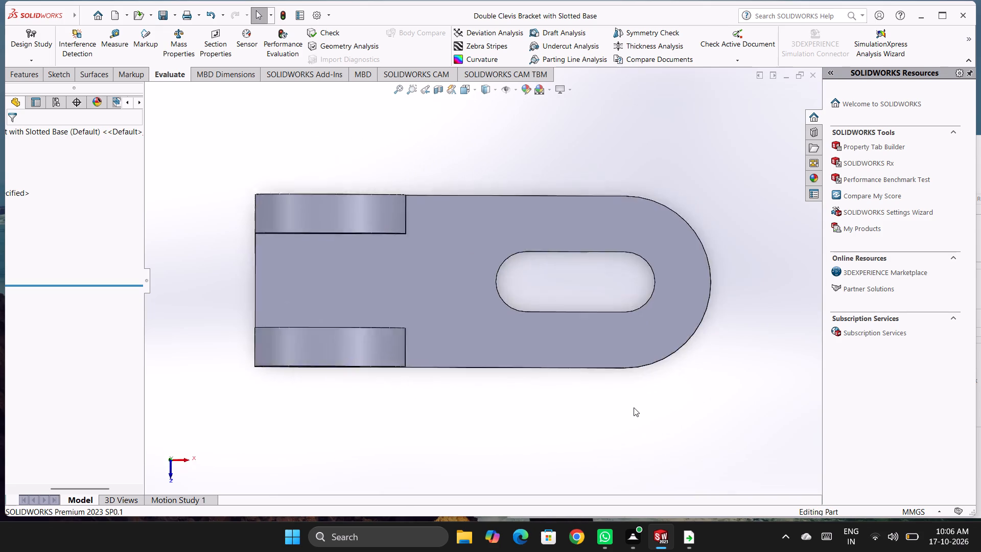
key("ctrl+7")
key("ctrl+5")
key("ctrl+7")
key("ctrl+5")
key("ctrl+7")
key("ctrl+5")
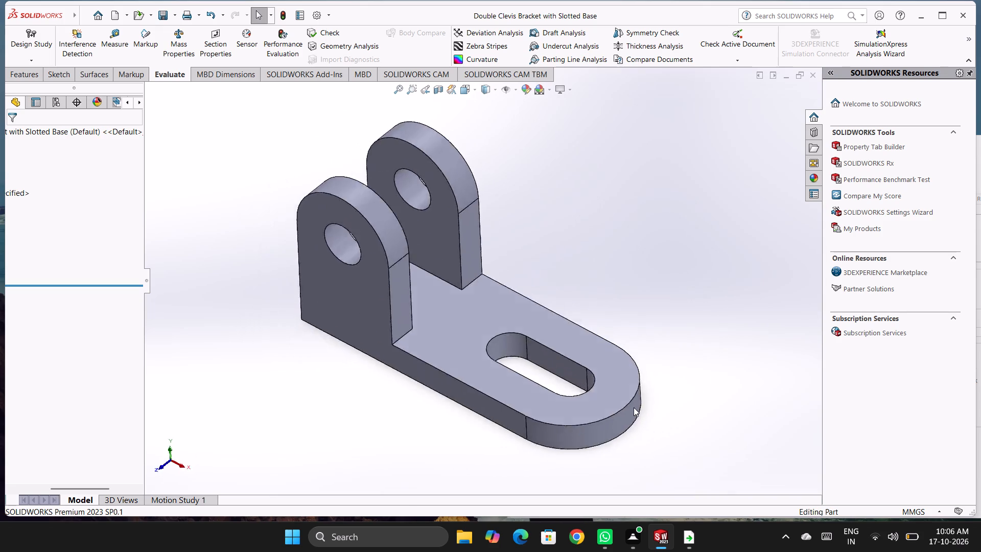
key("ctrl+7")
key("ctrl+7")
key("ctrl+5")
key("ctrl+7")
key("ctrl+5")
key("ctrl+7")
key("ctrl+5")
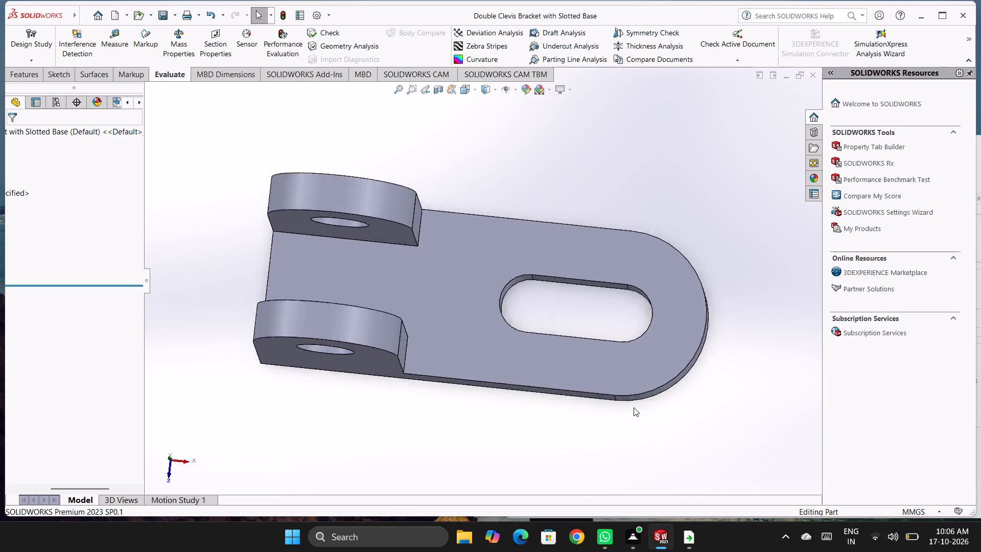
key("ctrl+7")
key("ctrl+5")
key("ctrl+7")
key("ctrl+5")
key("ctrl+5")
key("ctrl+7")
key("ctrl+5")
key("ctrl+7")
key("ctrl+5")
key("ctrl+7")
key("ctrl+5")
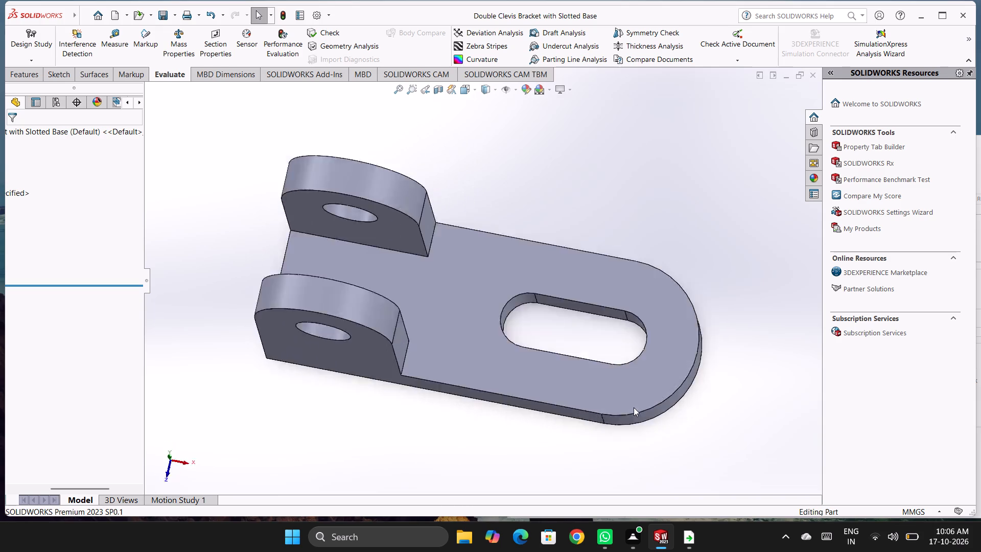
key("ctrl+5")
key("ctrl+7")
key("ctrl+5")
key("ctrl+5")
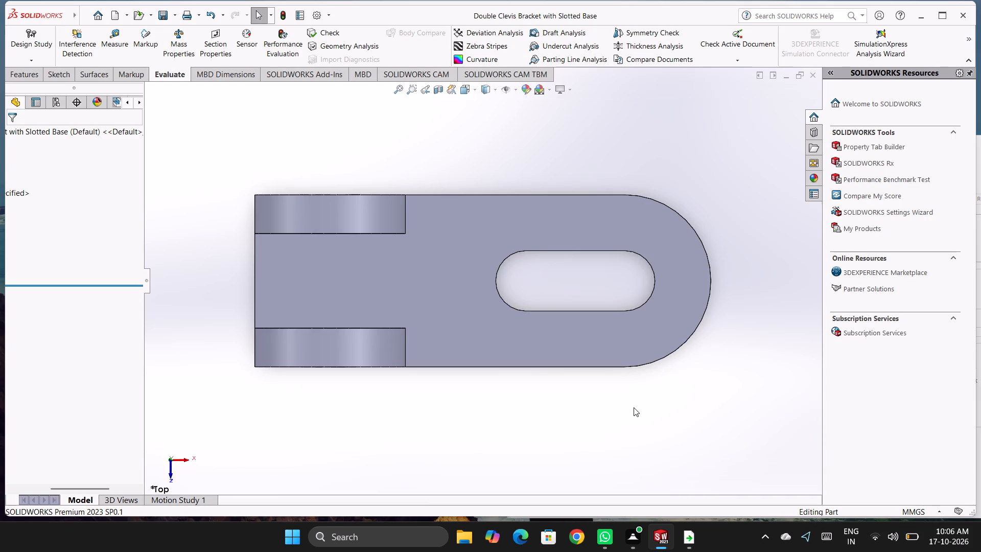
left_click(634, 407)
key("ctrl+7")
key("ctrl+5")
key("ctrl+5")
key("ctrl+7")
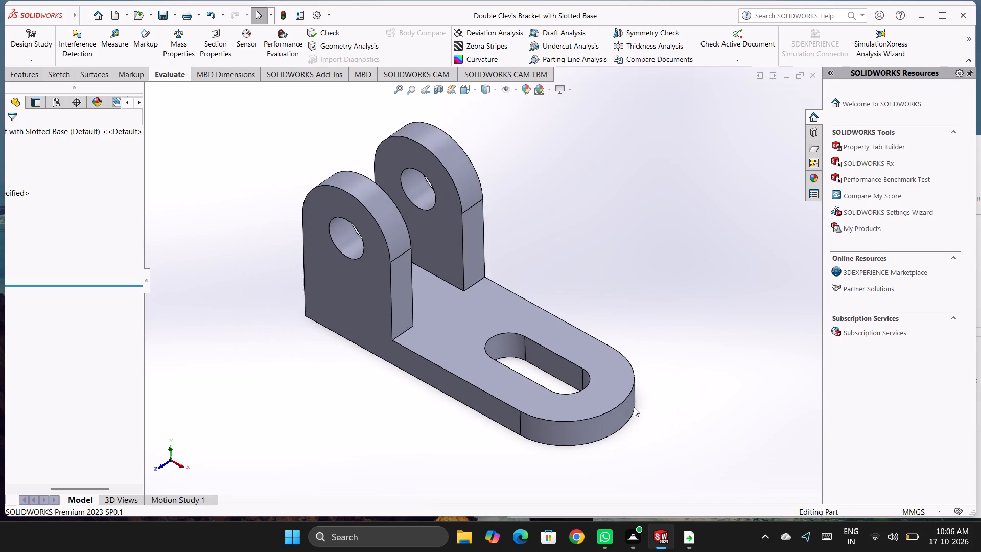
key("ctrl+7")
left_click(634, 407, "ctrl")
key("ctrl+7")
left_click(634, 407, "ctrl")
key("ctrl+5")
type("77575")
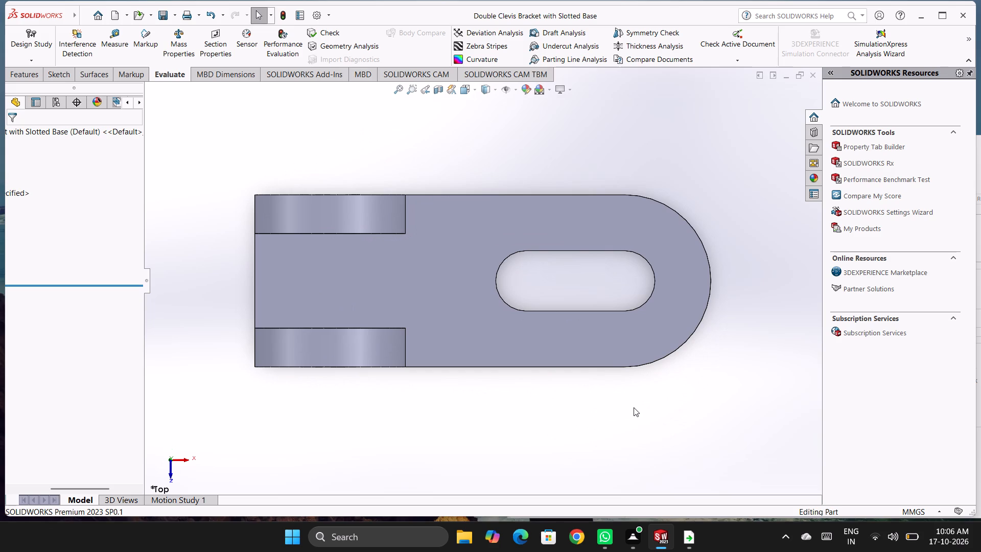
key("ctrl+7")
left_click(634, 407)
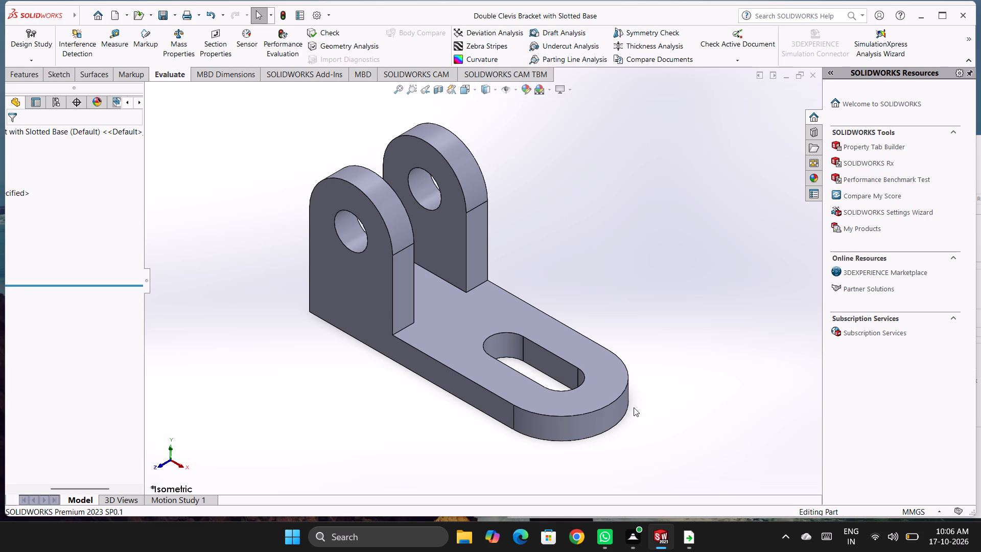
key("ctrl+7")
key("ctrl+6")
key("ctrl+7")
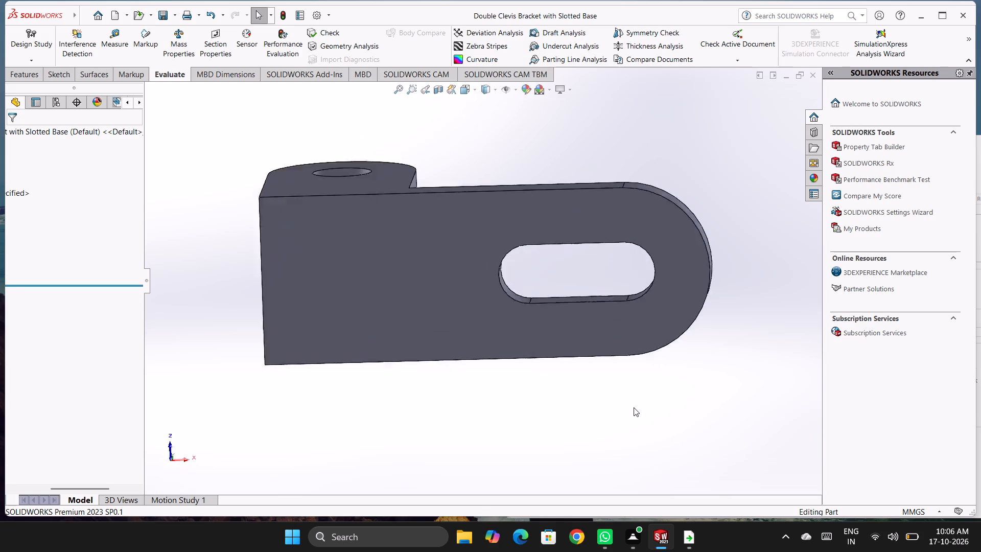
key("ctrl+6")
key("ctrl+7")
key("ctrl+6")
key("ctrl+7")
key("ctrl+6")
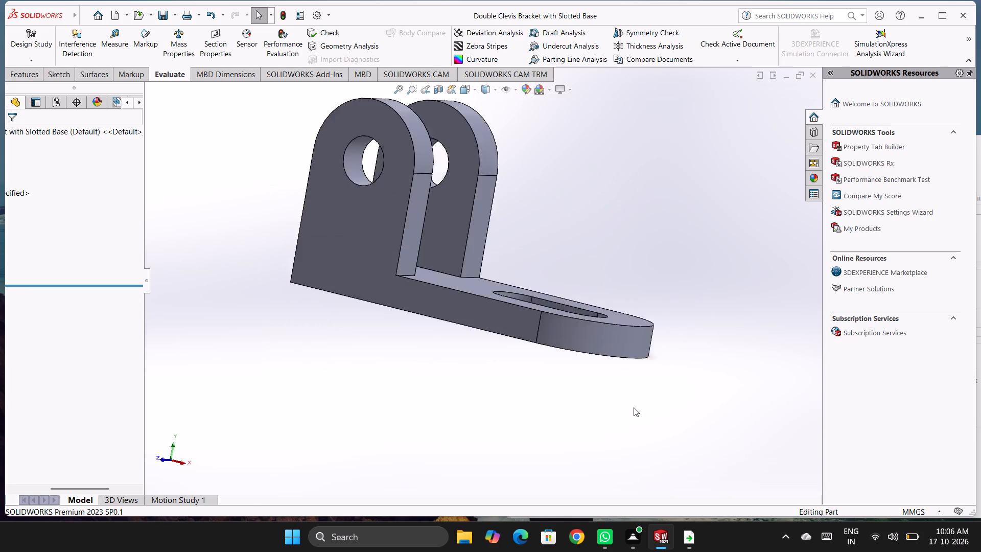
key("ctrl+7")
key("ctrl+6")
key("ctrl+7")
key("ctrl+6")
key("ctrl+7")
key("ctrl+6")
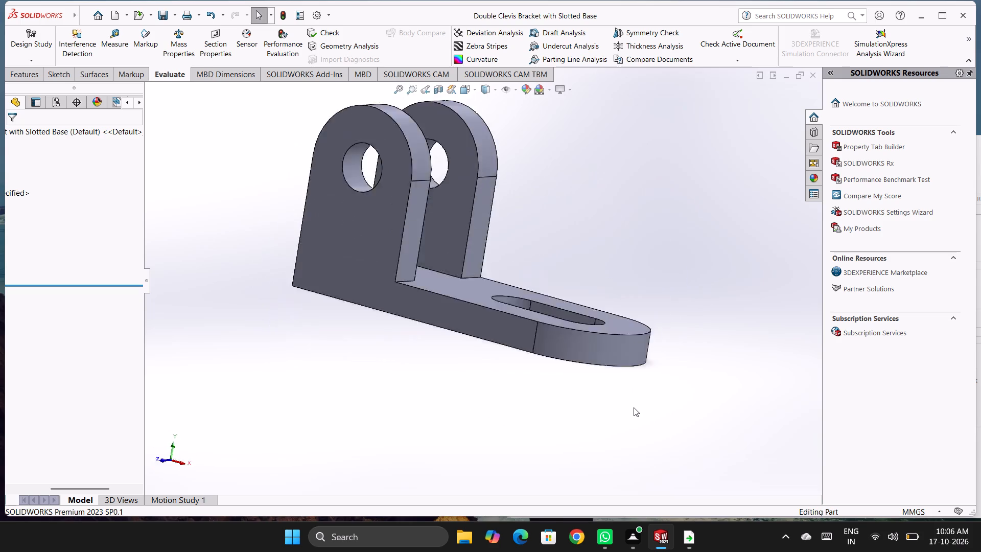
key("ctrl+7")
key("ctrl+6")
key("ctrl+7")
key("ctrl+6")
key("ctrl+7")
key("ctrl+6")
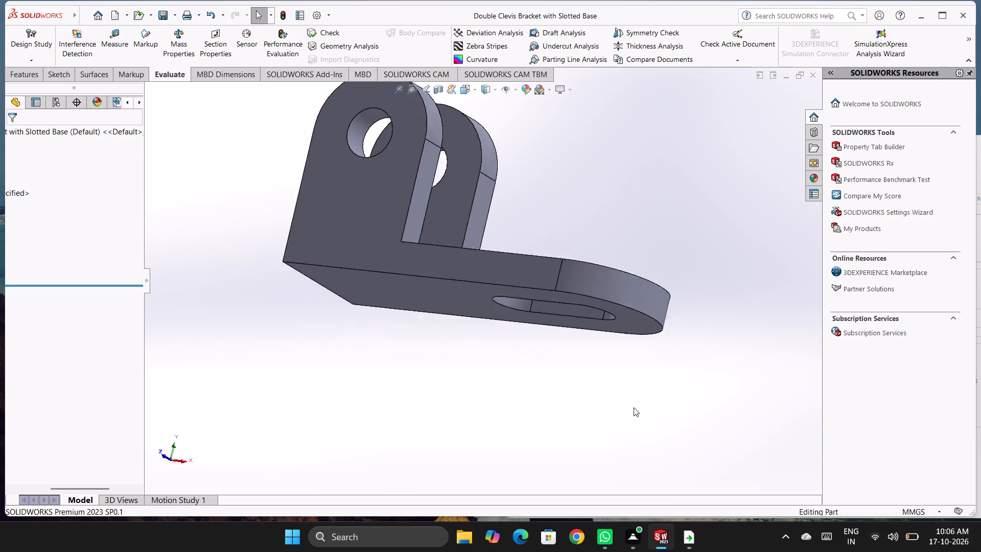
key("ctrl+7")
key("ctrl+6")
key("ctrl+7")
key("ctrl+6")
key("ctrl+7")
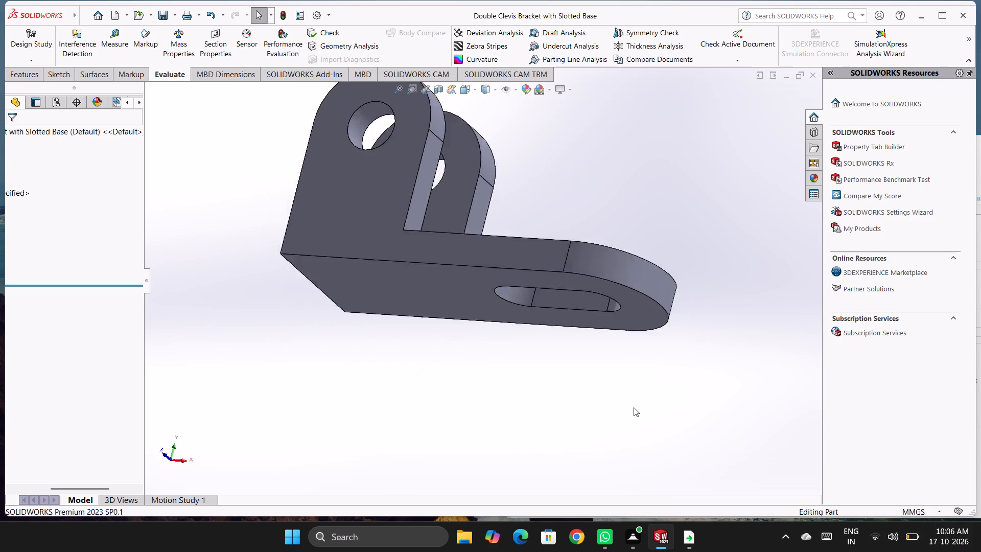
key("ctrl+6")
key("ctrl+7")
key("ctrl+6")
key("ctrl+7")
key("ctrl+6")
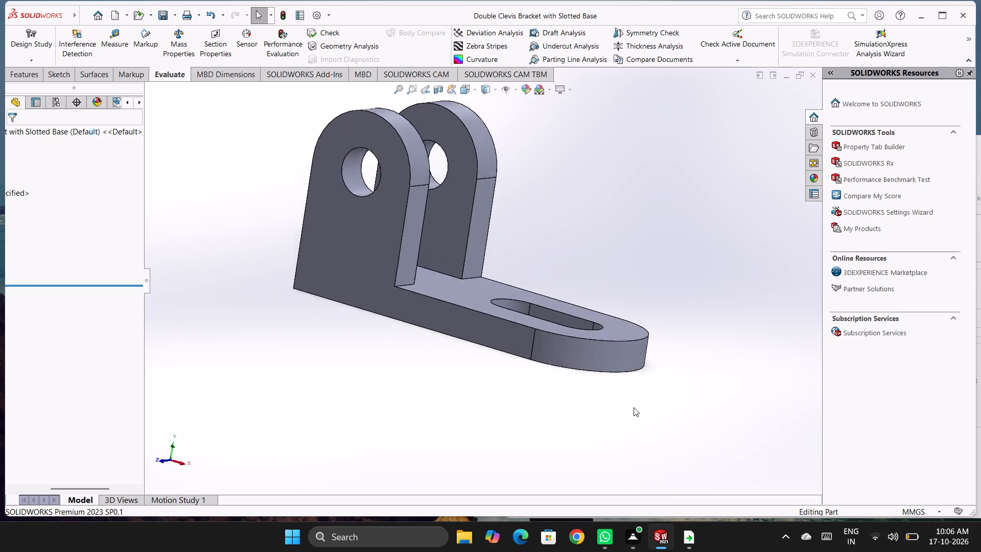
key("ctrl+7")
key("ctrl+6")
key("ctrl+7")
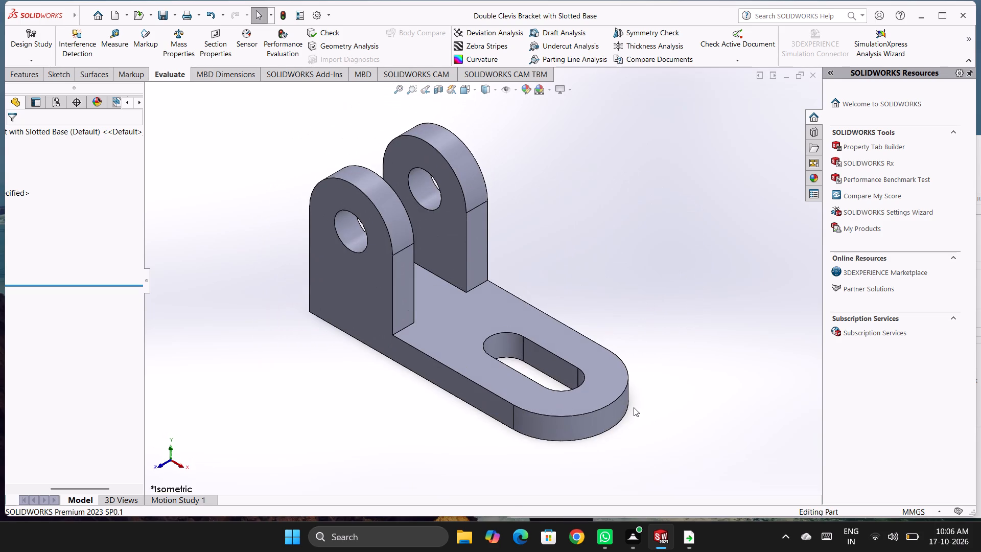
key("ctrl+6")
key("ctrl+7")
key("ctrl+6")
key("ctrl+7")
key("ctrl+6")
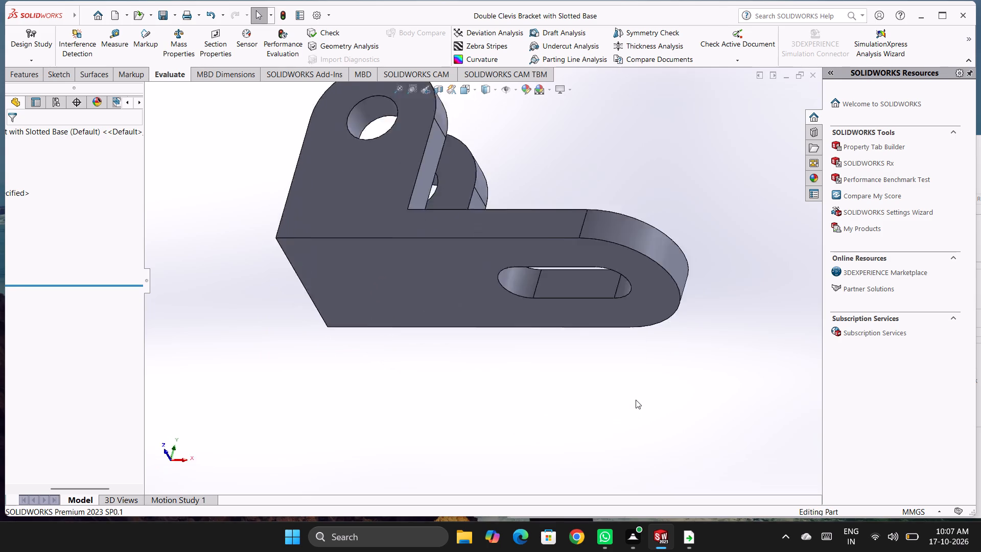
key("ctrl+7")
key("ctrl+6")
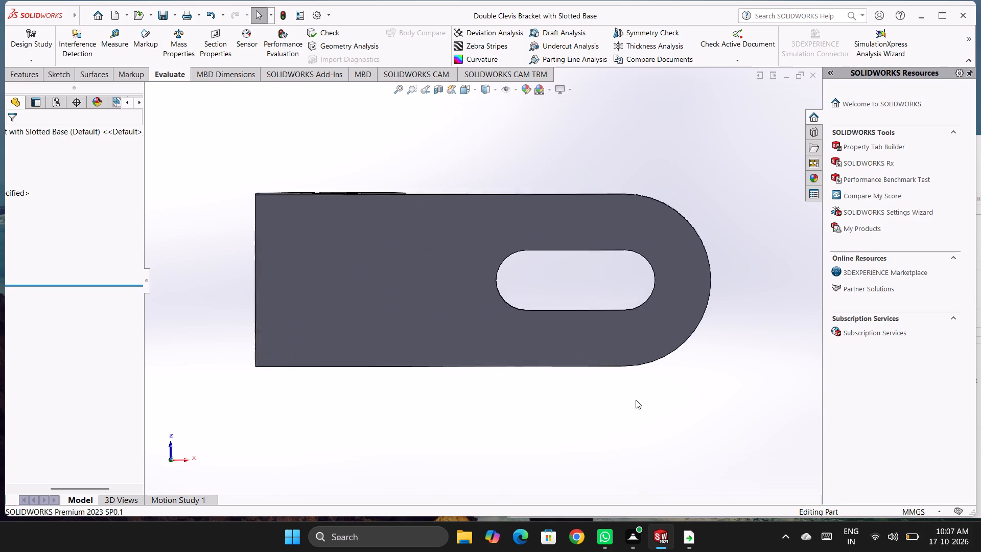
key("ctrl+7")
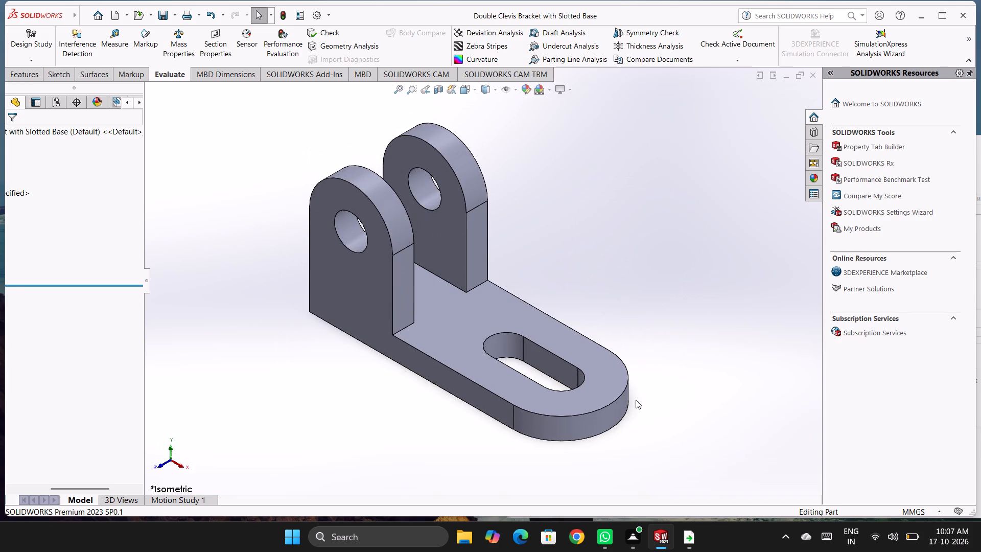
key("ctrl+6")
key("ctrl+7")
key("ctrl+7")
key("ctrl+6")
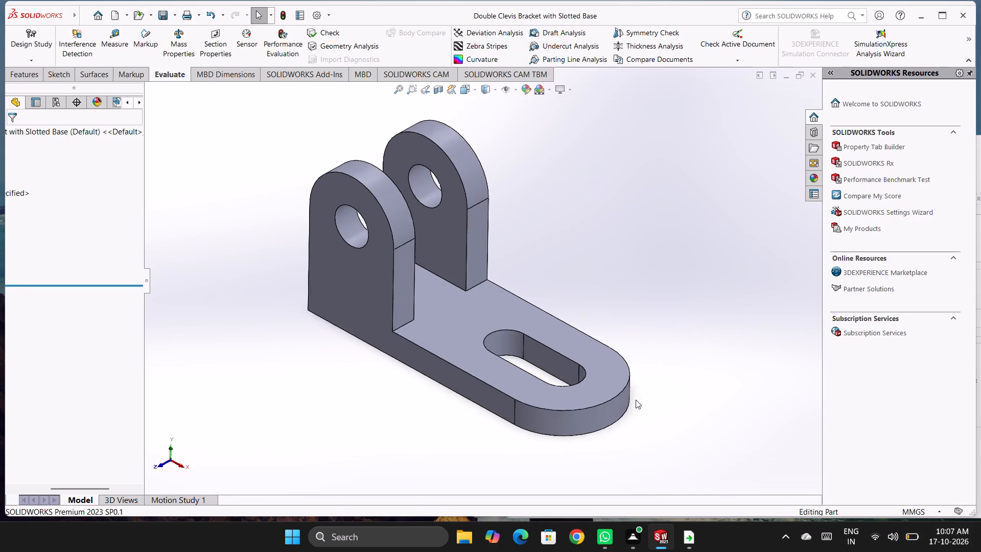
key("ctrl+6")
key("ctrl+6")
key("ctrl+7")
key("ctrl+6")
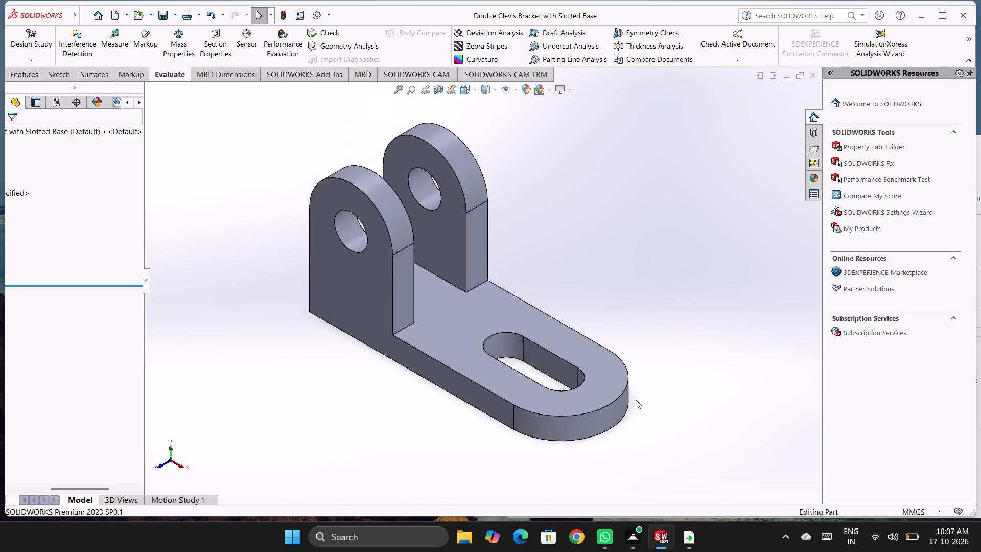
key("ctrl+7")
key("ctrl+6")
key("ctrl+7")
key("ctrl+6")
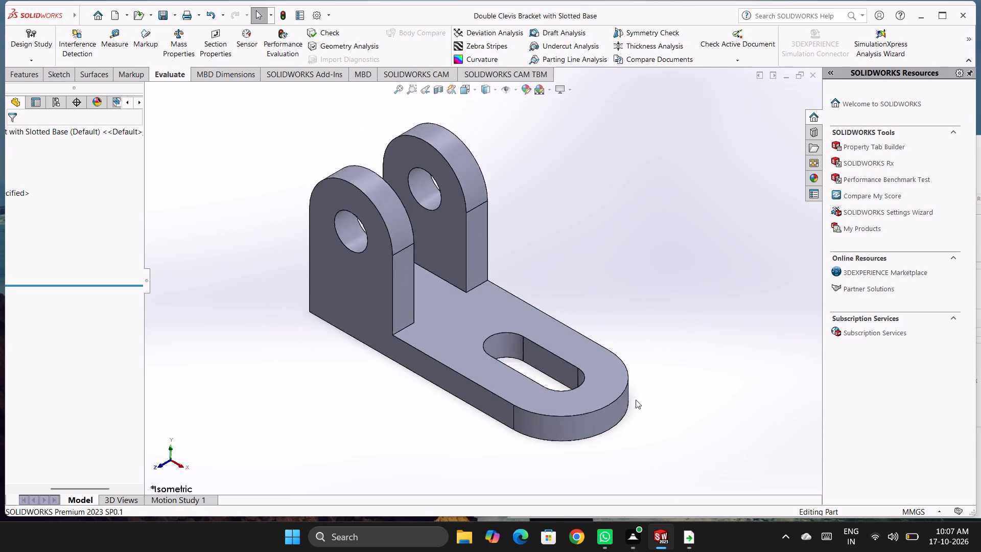
Examine the bracket's underside and overall shape by alternating between the bottom and isometric standard views.
key("ctrl+6")
key("ctrl+7")
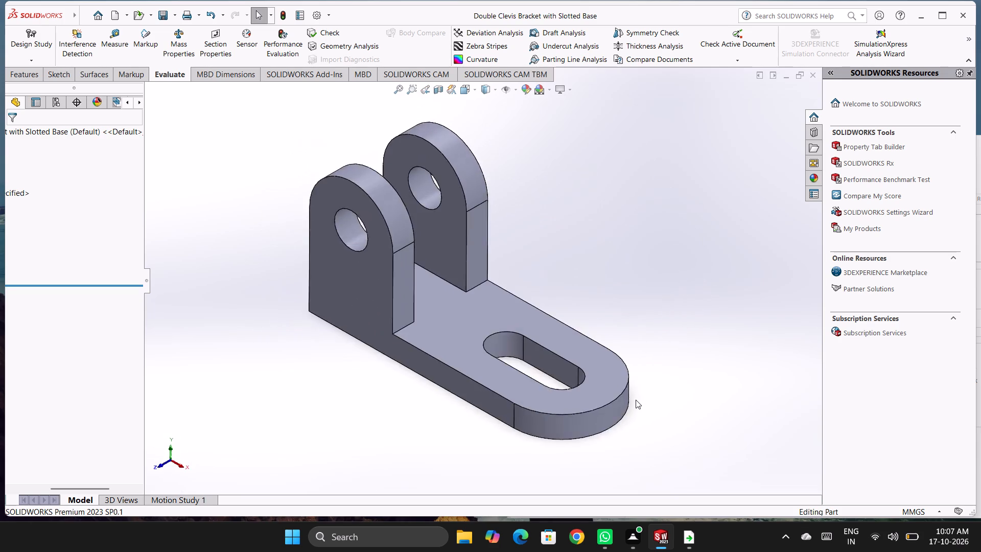
key("ctrl+6")
key("ctrl+7")
key("ctrl+6")
key("ctrl+7")
key("ctrl+6")
key("ctrl+7")
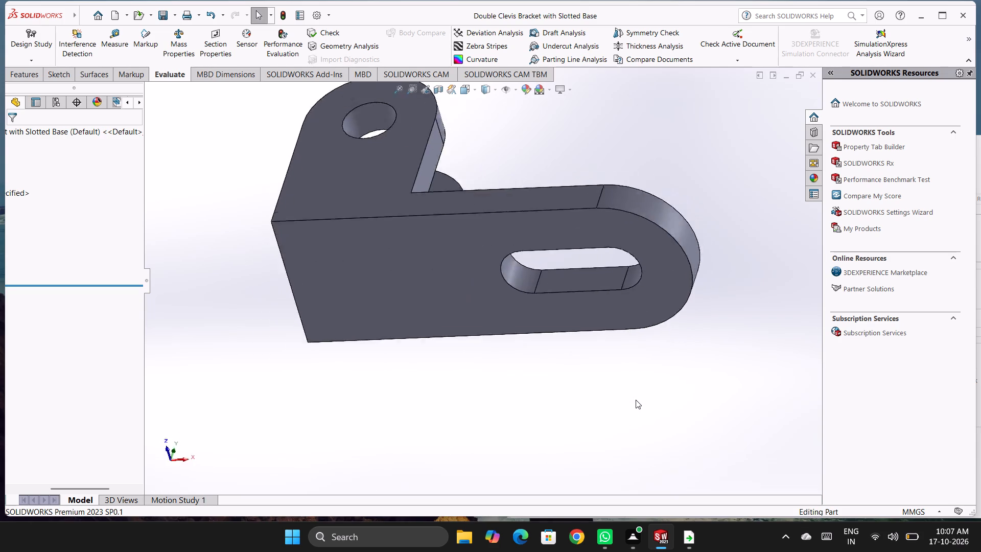
key("ctrl+6")
key("ctrl+7")
key("ctrl+6")
key("ctrl+7")
key("ctrl+6")
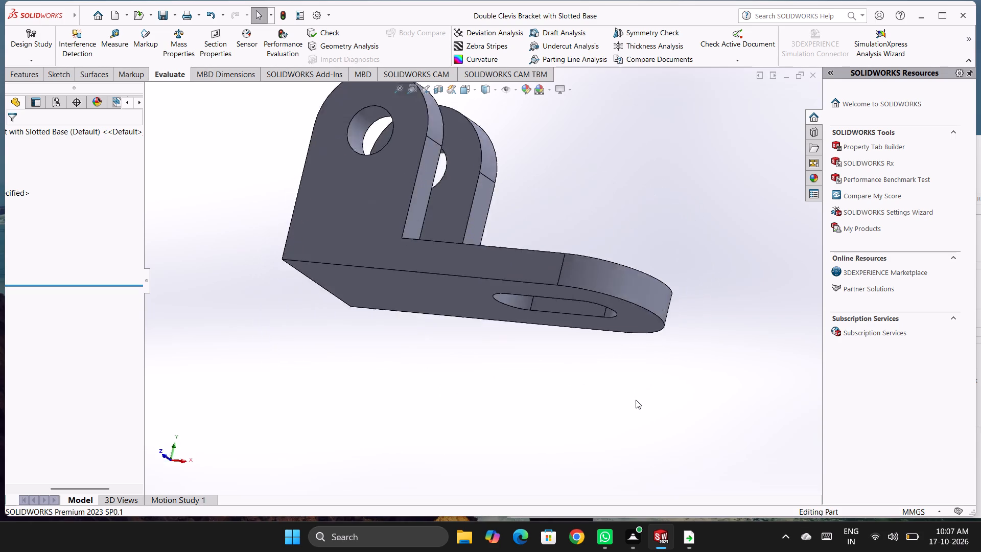
key("ctrl+7")
key("ctrl+6")
key("ctrl+7")
key("ctrl+6")
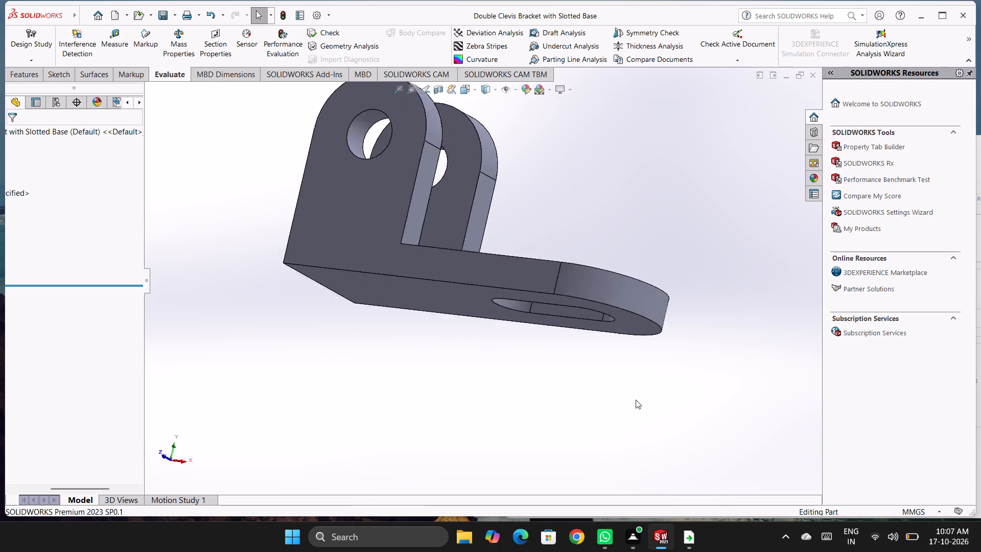
key("ctrl+7")
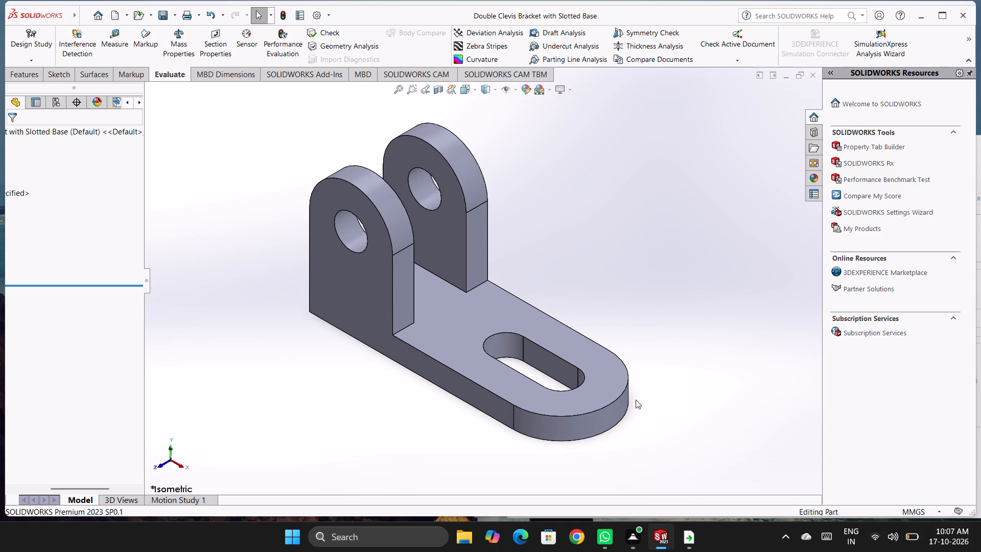
key("ctrl+7")
key("ctrl+6")
key("ctrl+7")
key("ctrl+6")
key("ctrl+7")
key("ctrl+6")
key("ctrl+7")
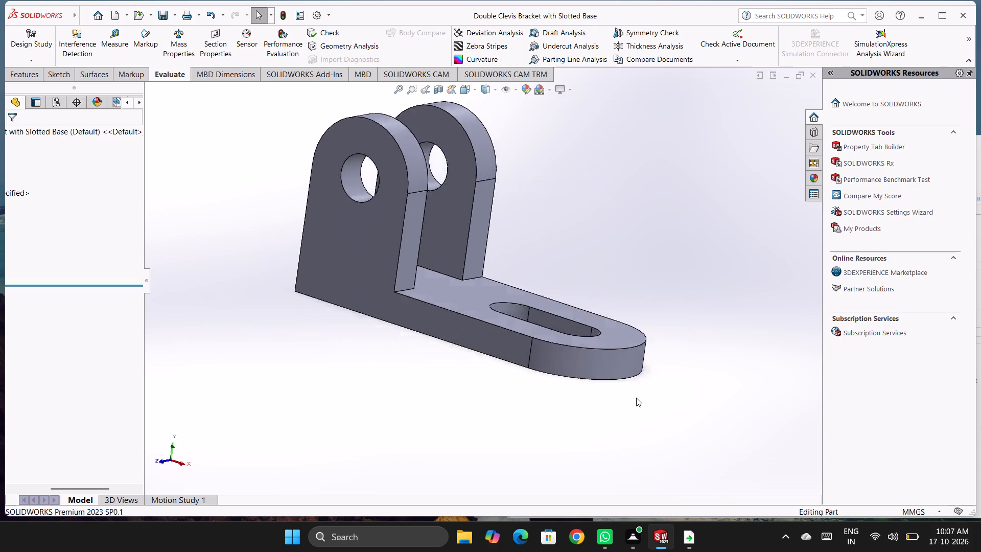
key("ctrl+6")
key("ctrl+5")
key("ctrl+6")
key("ctrl+7")
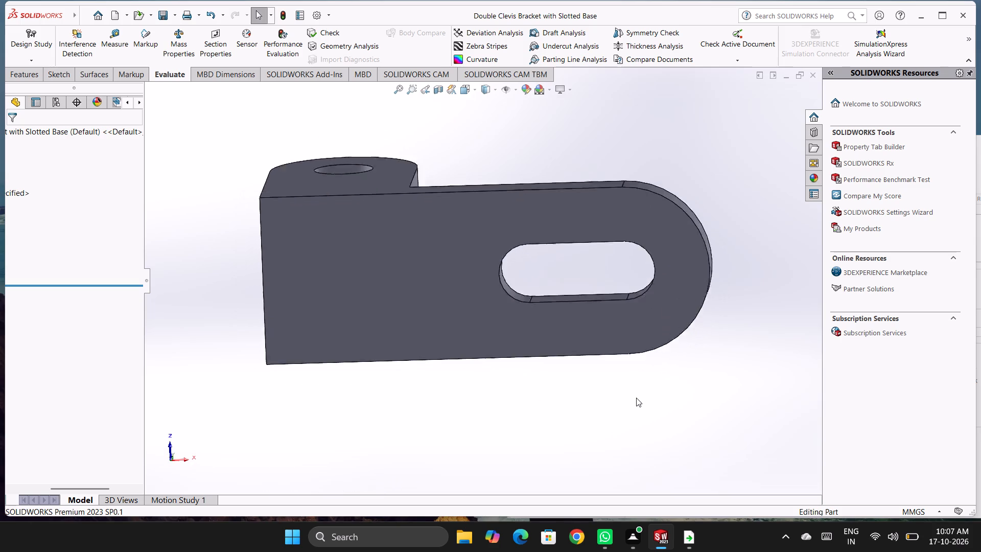
key("ctrl+6")
key("ctrl+7")
key("ctrl+6")
key("ctrl+7")
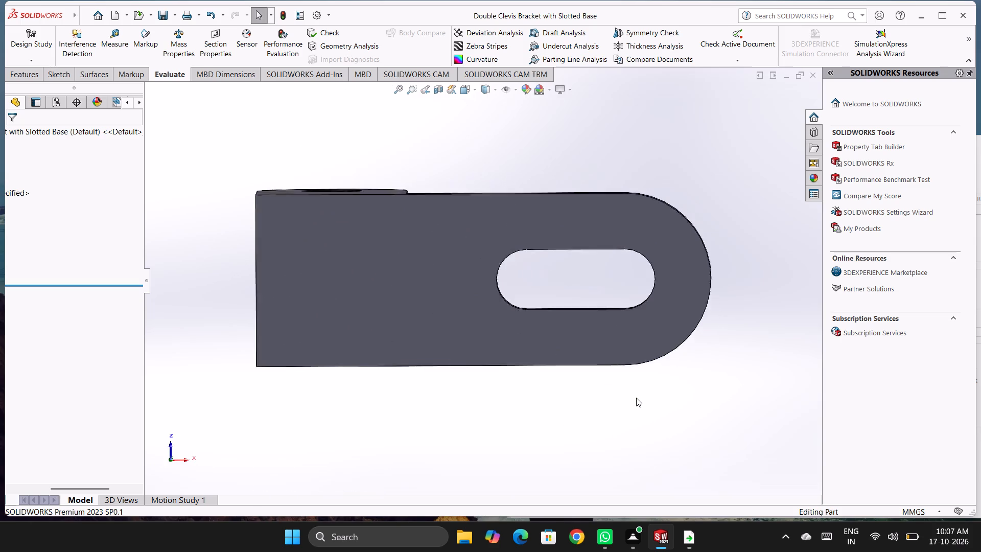
key("ctrl+6")
key("ctrl+7")
left_click(636, 398, "ctrl")
key("ctrl+6")
left_click(636, 398, "ctrl")
key("ctrl+7")
key("ctrl+6")
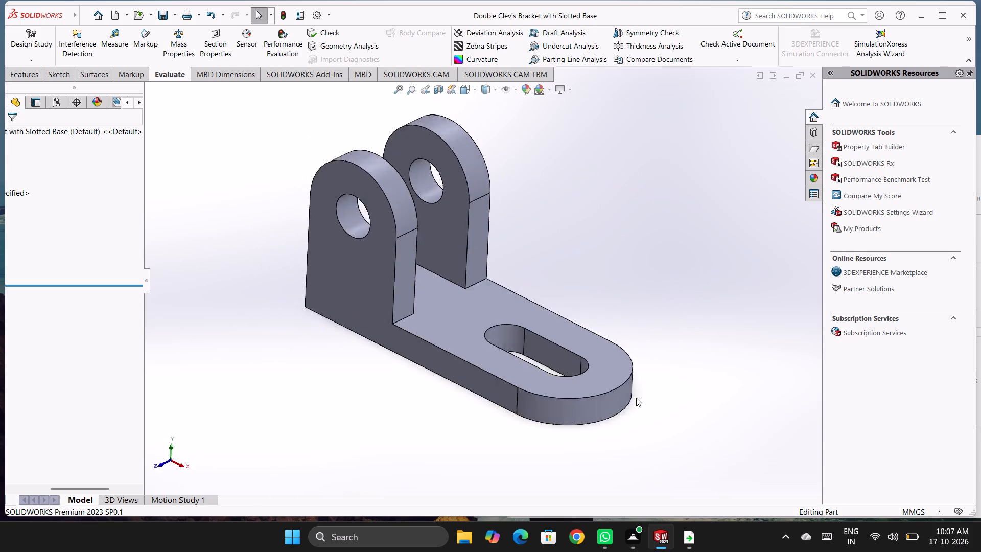
key("ctrl+7")
left_click(636, 398, "ctrl")
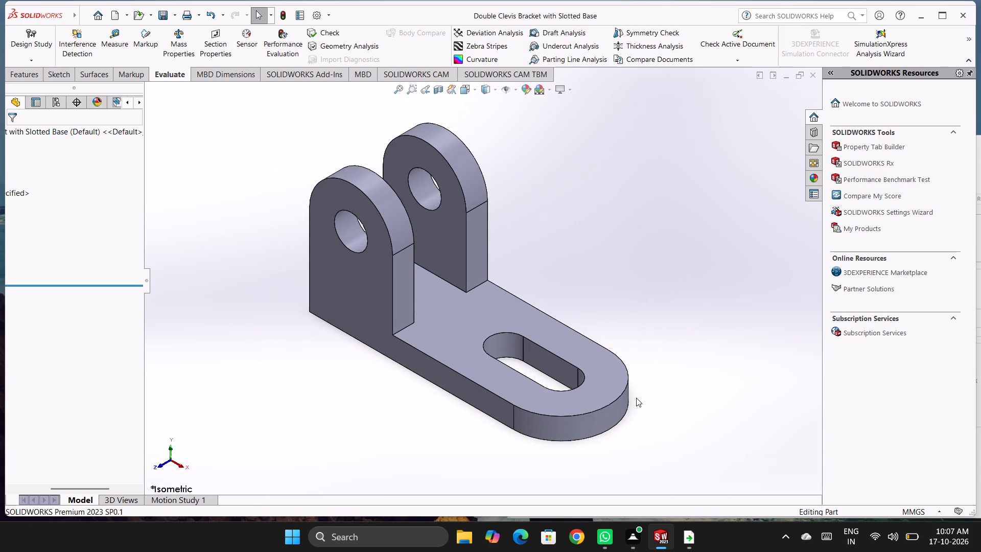
left_click(639, 382)
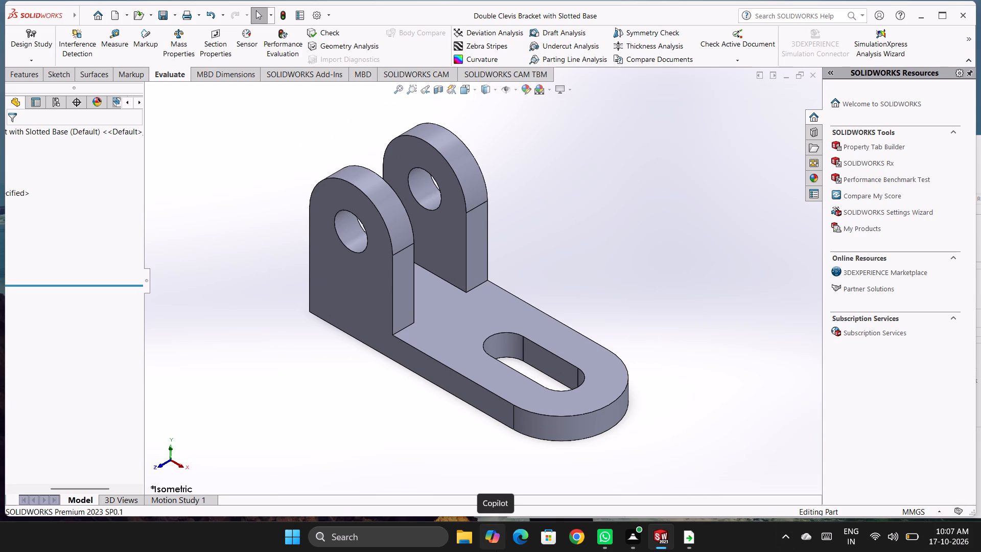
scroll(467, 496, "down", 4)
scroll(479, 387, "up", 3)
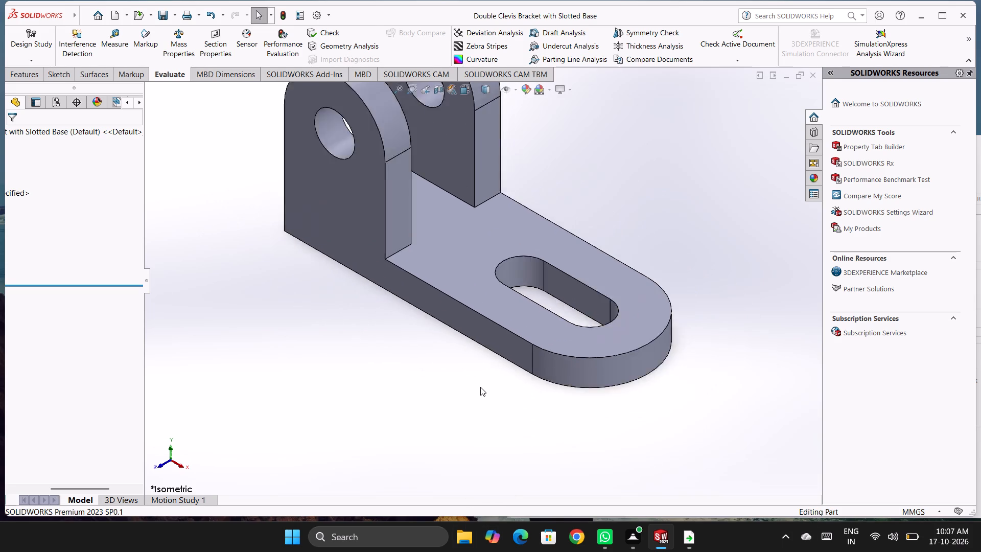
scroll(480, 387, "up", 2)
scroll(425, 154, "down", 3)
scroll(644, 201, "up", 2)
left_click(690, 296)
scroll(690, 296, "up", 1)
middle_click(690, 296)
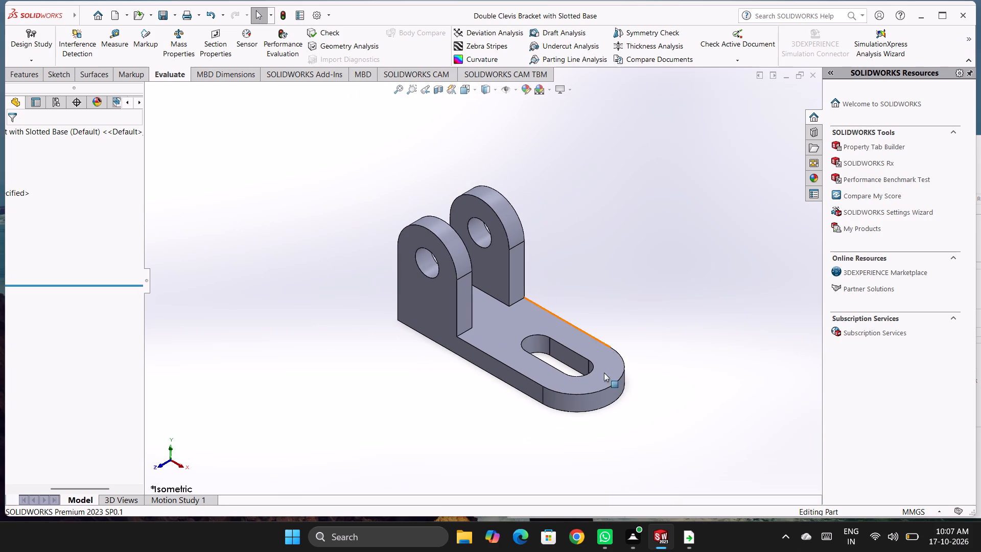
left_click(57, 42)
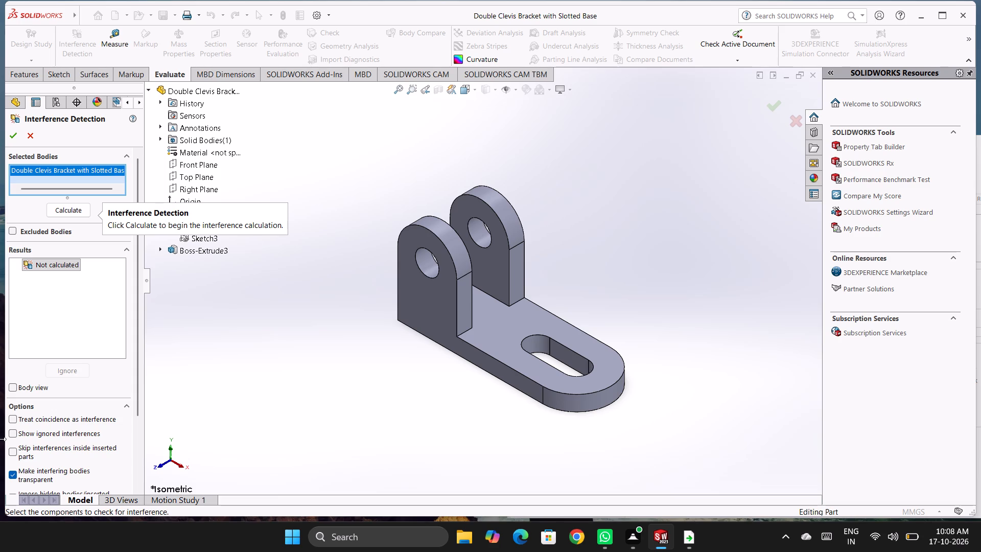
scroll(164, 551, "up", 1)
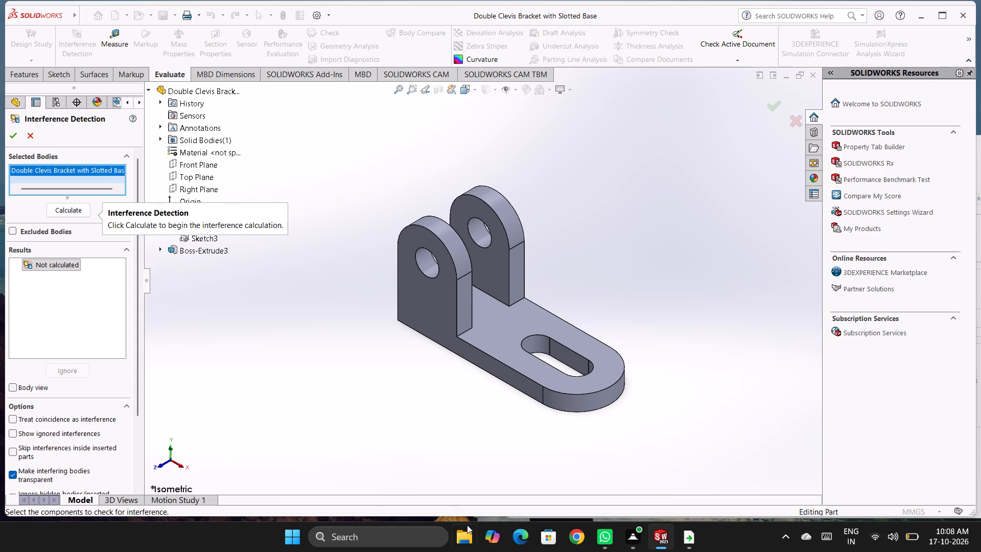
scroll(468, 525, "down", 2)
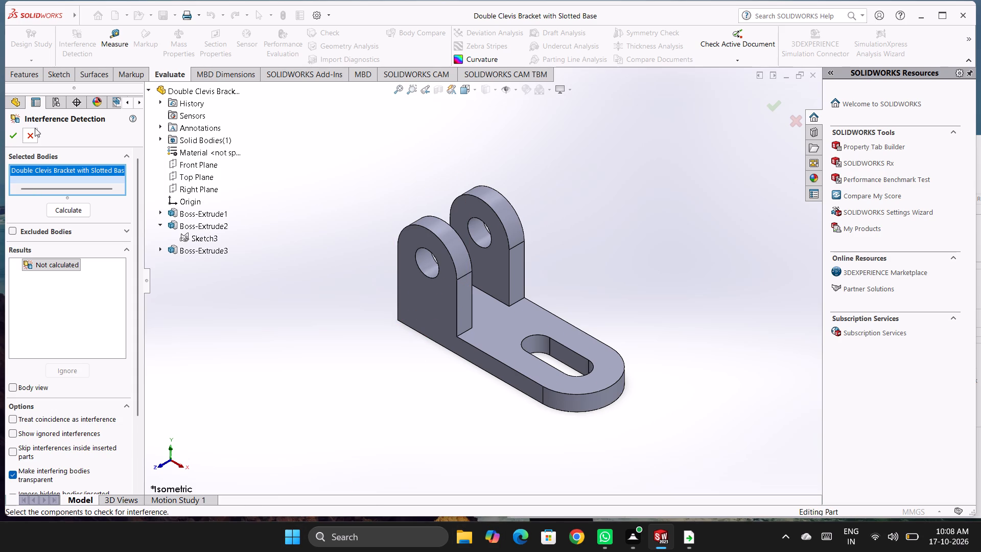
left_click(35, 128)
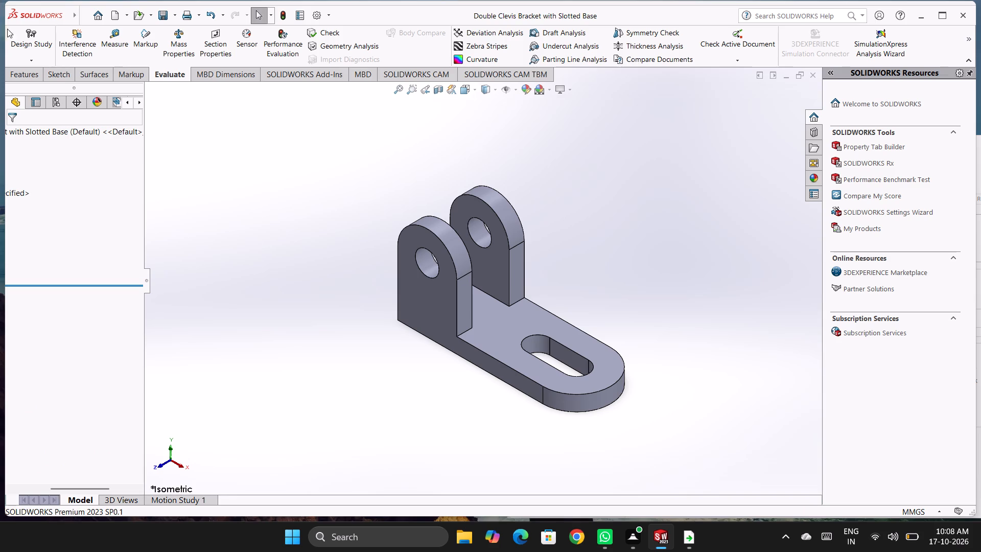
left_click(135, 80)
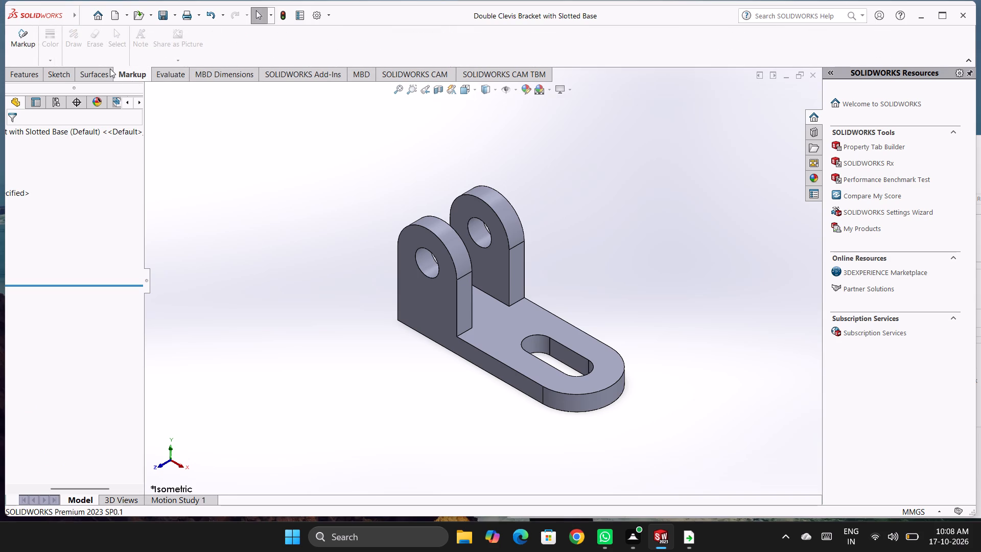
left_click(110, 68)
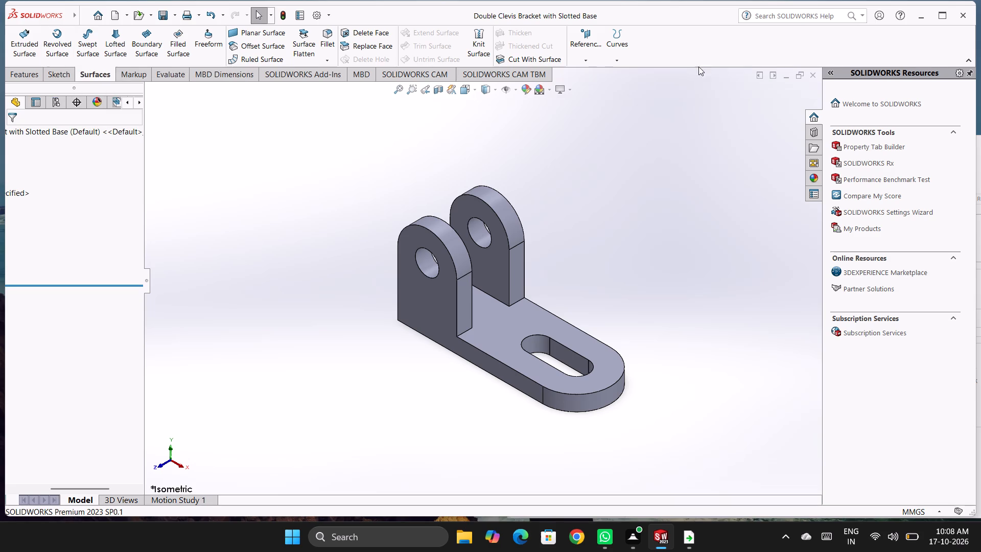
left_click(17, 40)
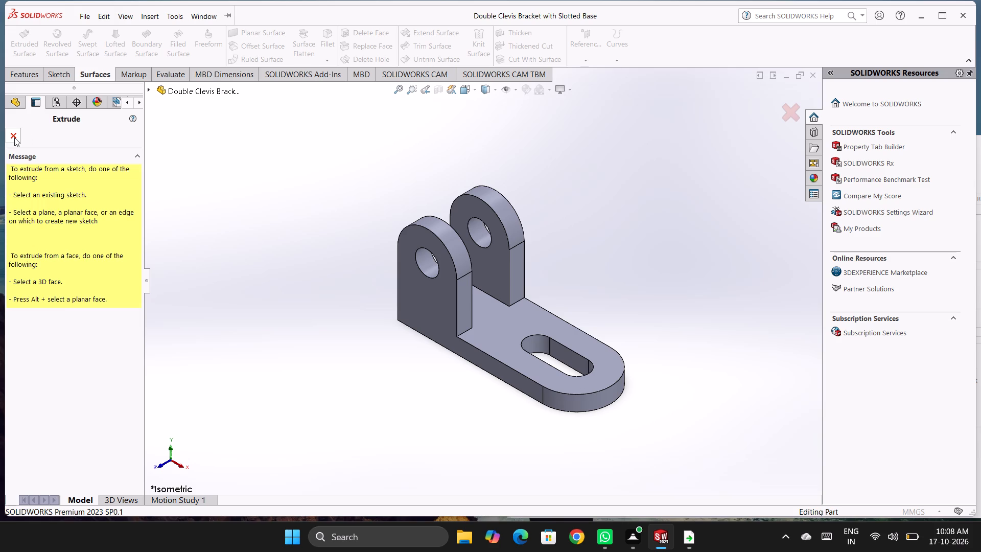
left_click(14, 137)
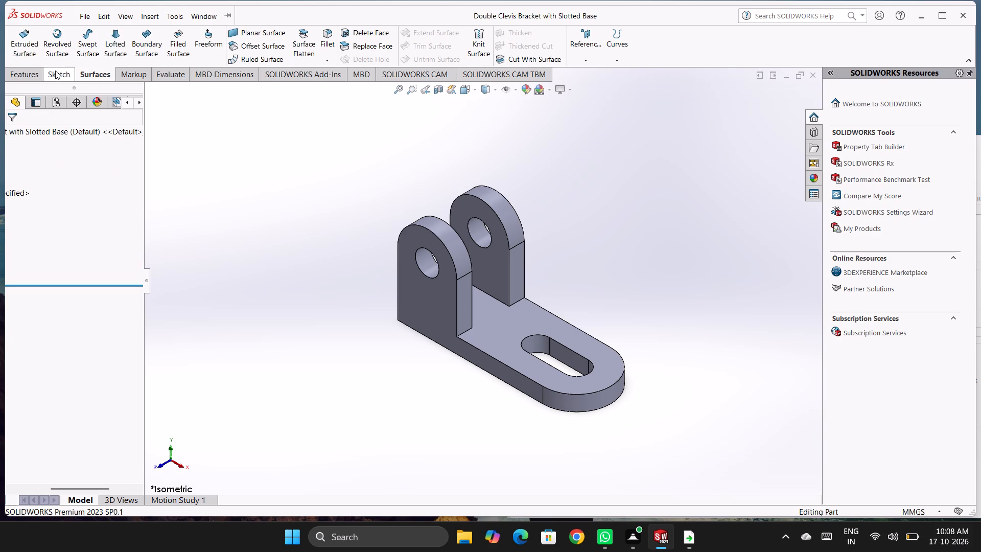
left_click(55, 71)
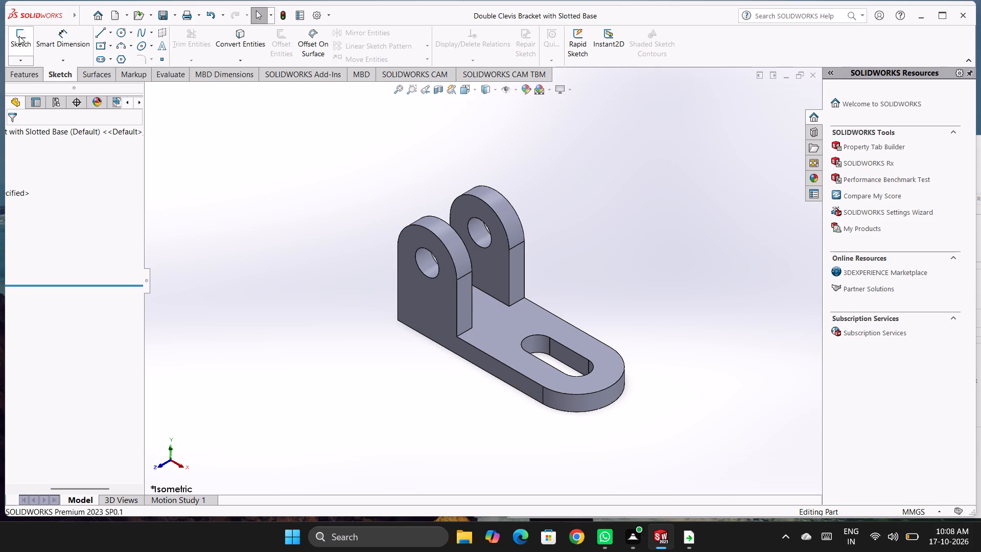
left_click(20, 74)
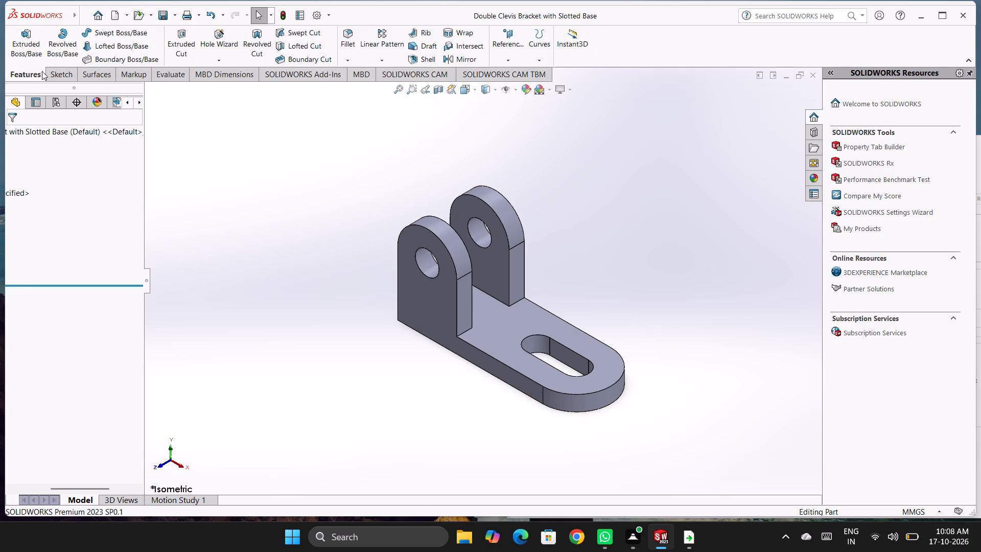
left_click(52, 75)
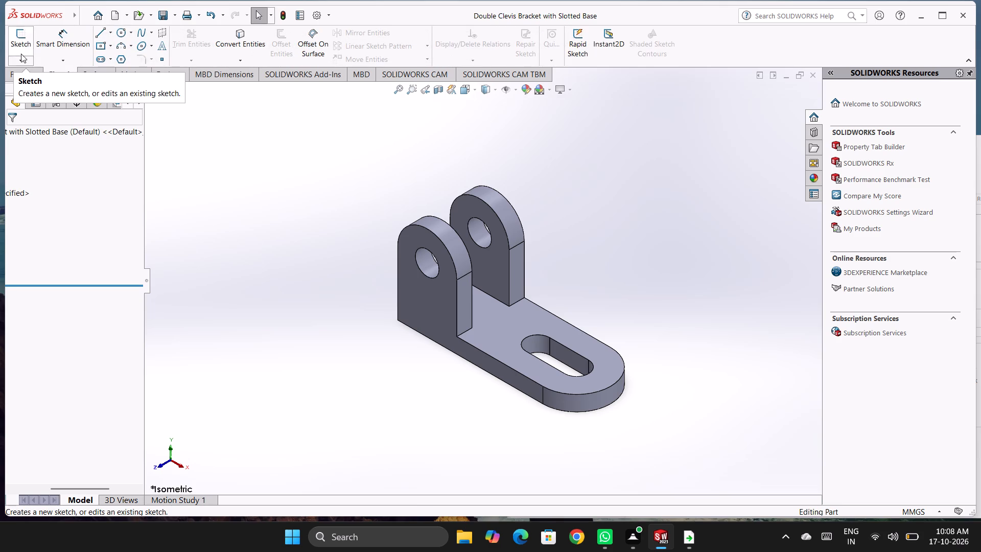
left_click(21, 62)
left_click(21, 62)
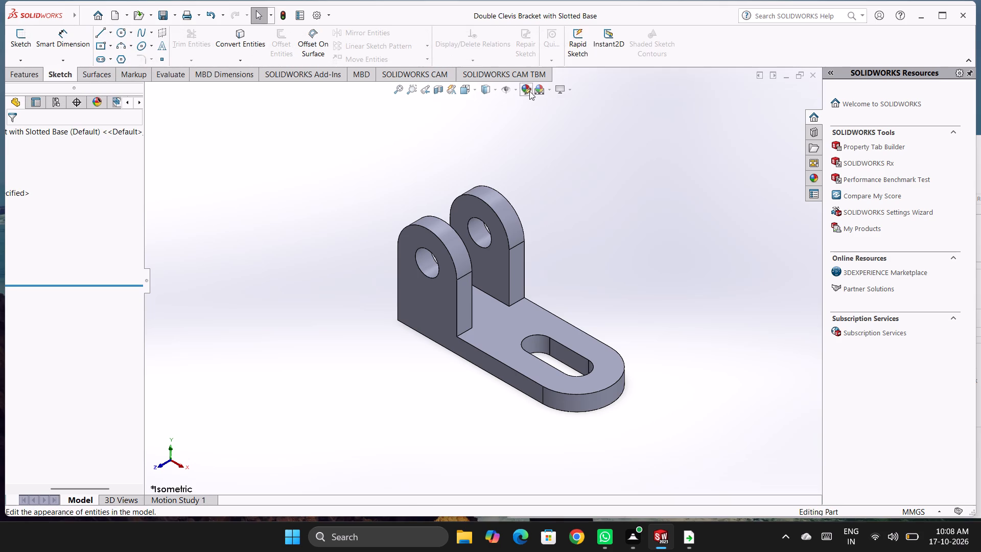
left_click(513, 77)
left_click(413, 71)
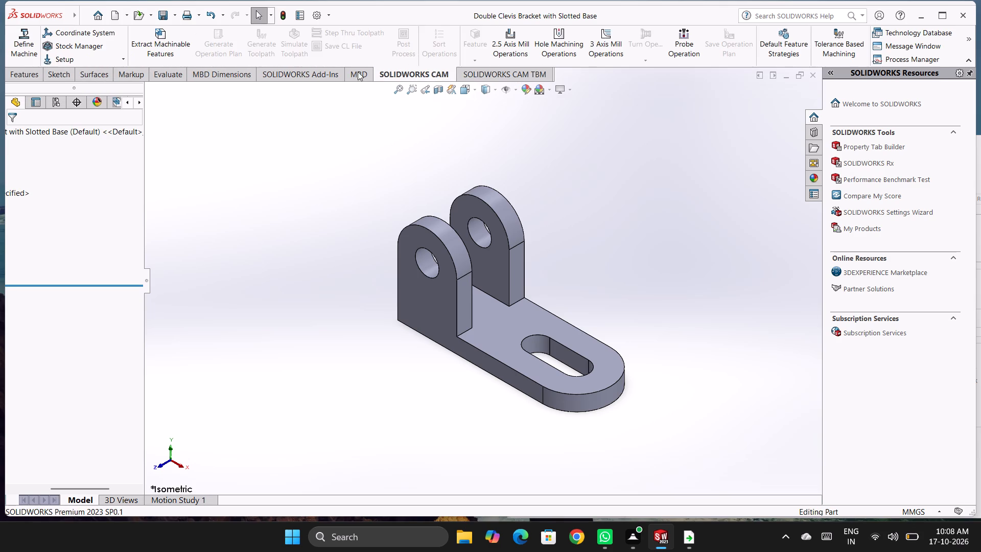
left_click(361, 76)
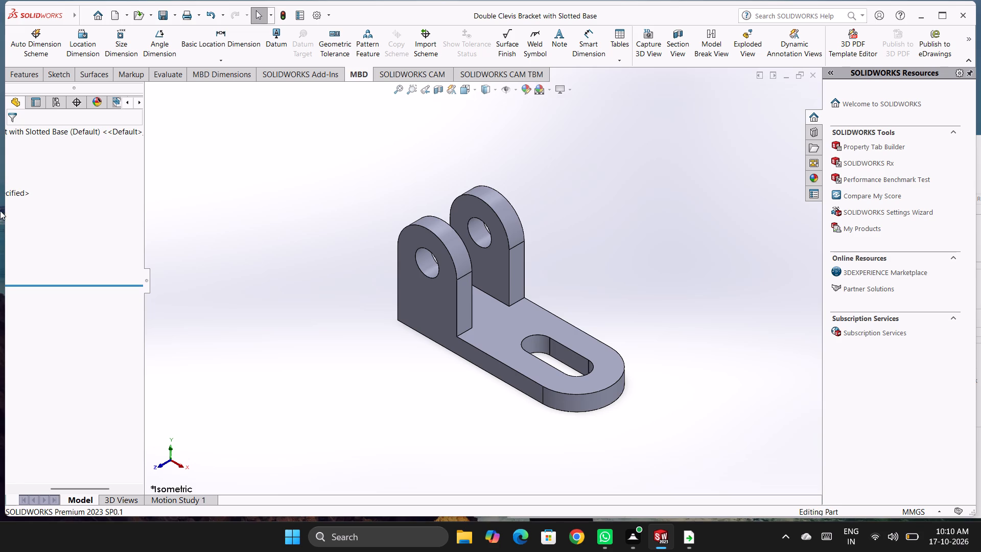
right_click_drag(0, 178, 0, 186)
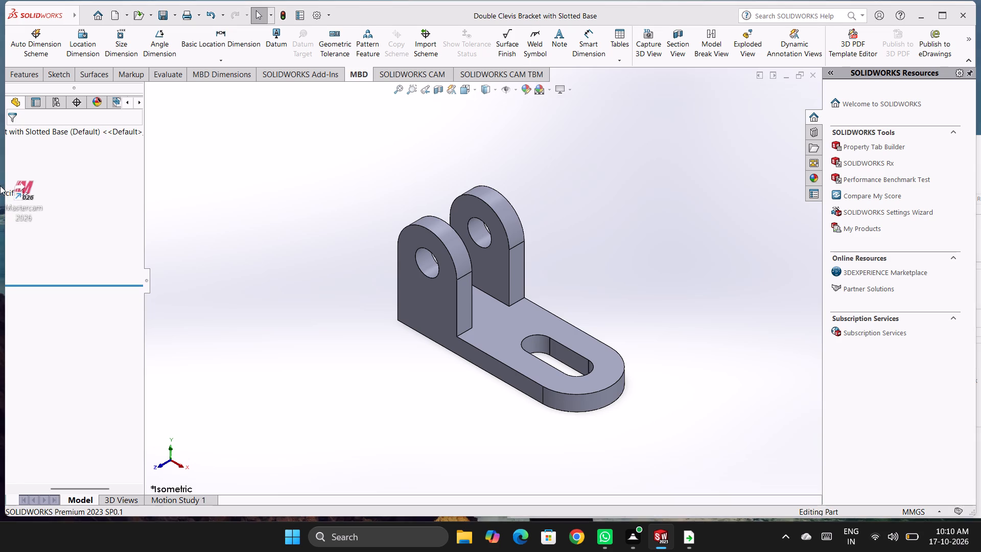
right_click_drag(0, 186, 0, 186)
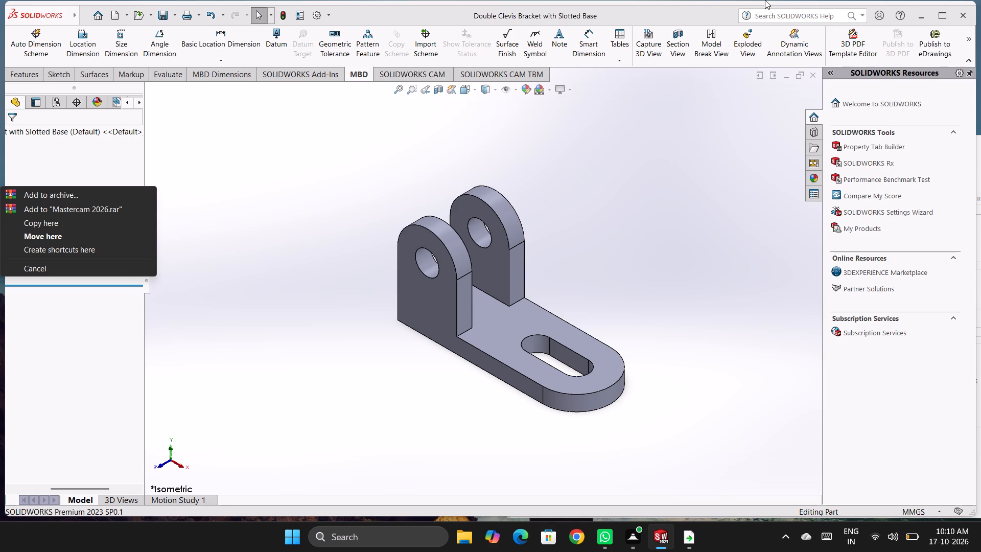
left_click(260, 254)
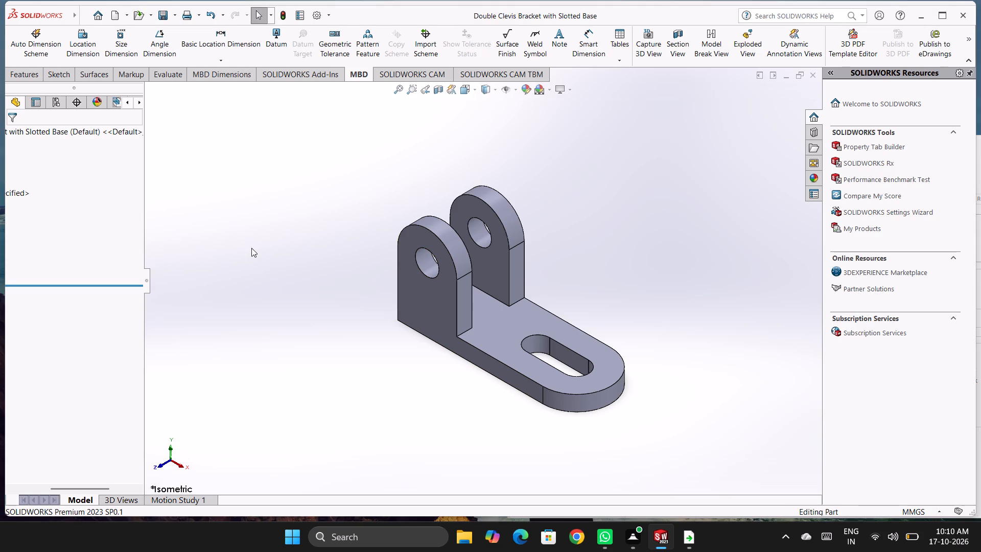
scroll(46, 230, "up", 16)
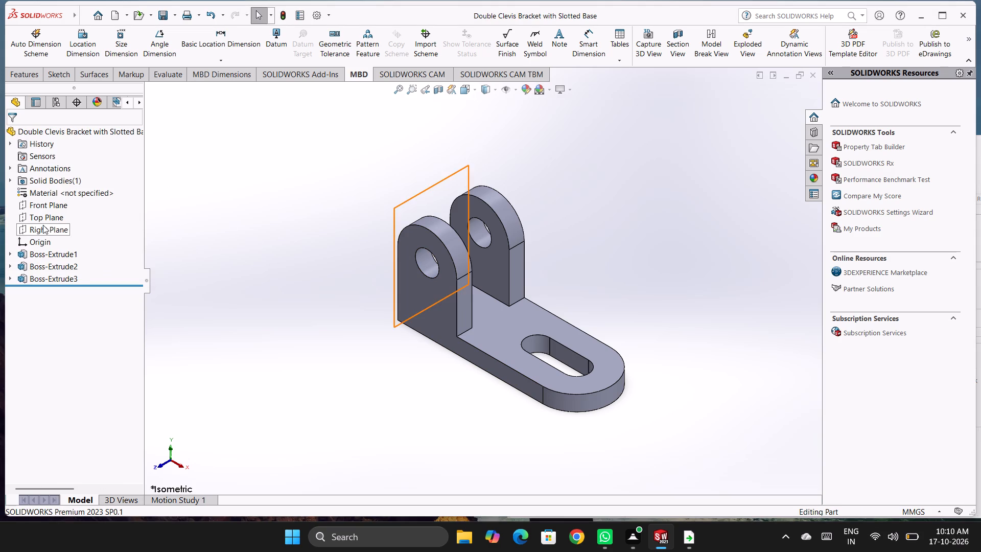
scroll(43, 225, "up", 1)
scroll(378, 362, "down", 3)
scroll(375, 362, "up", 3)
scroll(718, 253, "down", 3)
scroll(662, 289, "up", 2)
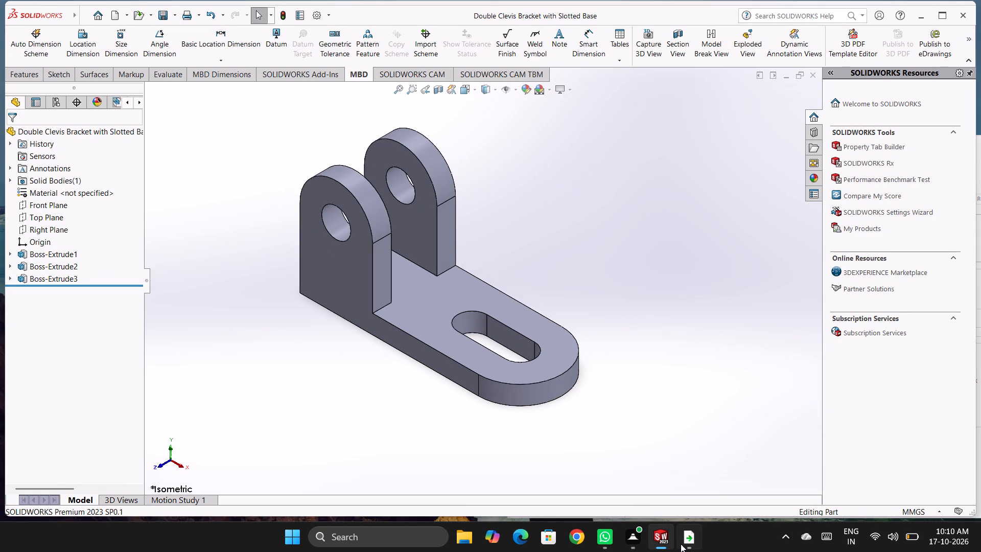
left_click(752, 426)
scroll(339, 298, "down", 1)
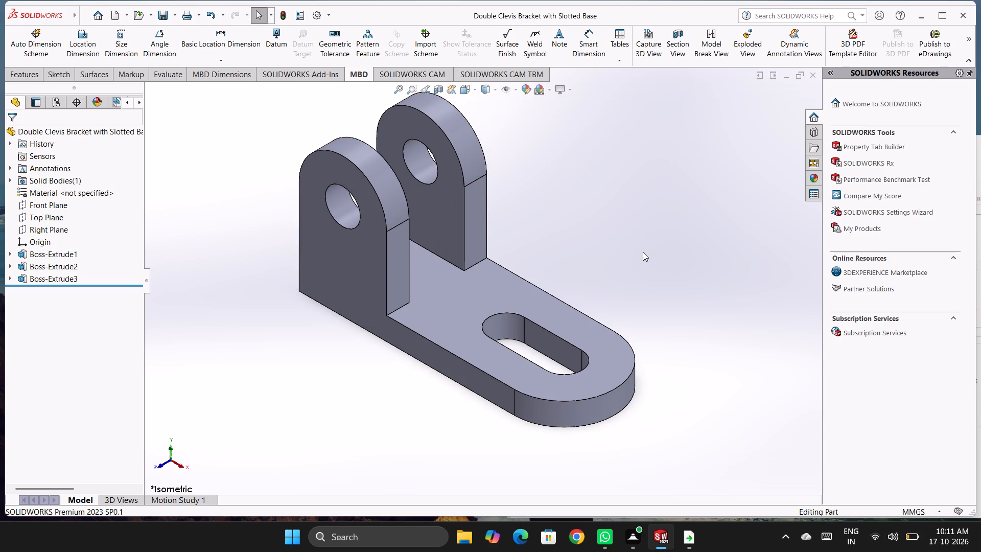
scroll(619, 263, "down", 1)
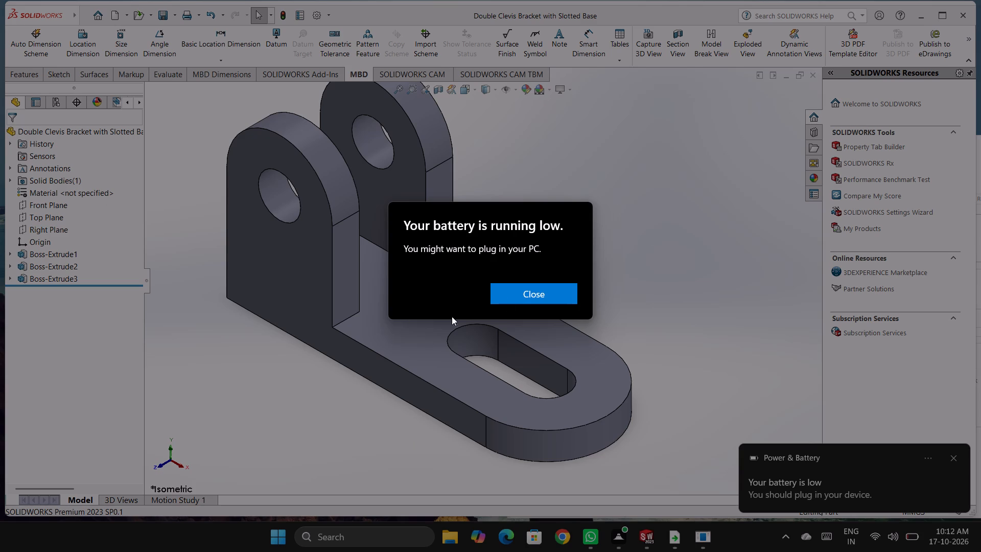
Dismiss the low-battery notice.
left_click(524, 296)
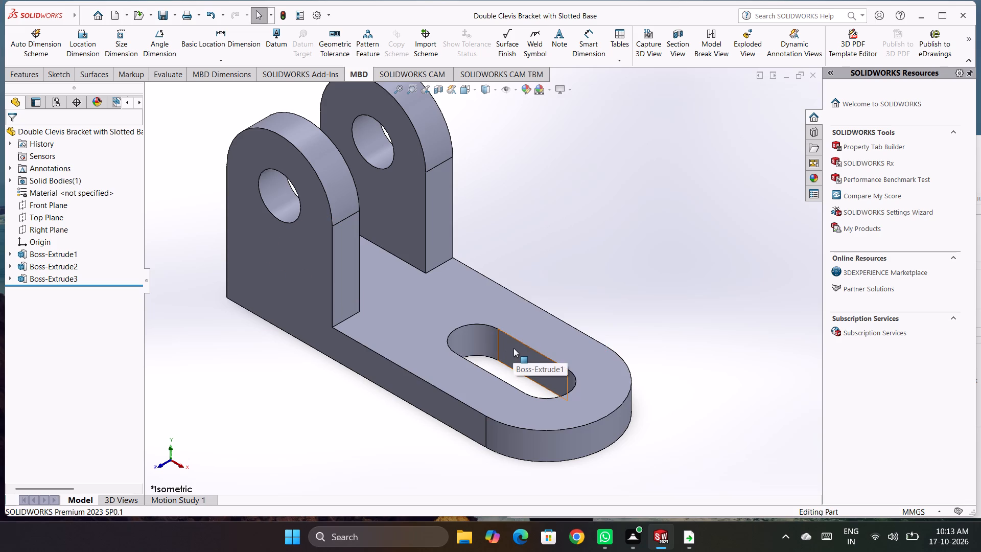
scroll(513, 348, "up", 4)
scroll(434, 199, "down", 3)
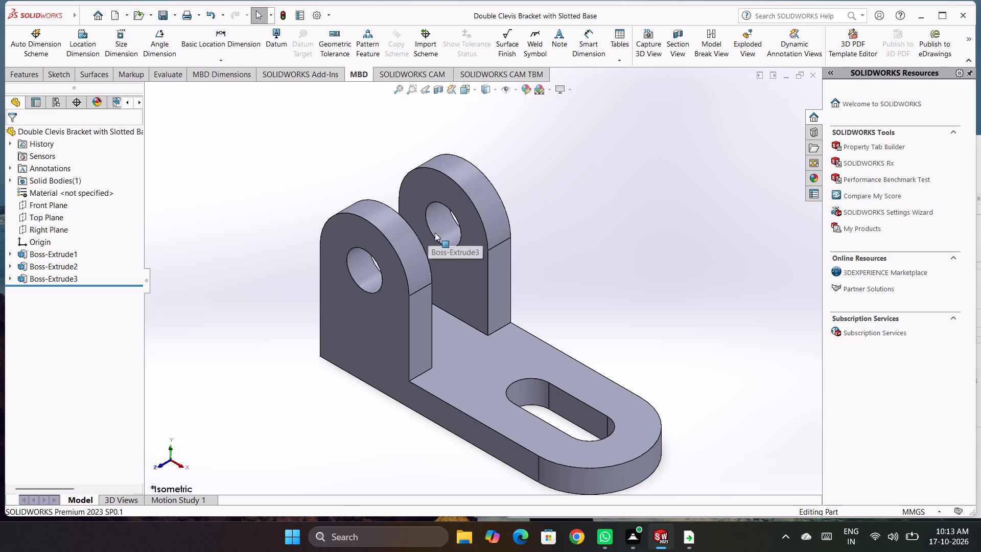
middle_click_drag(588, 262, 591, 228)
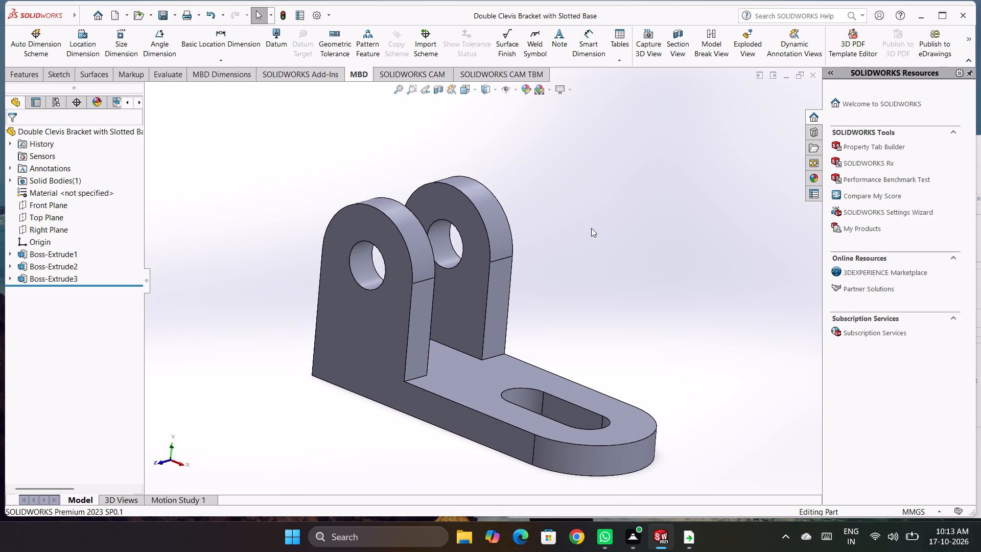
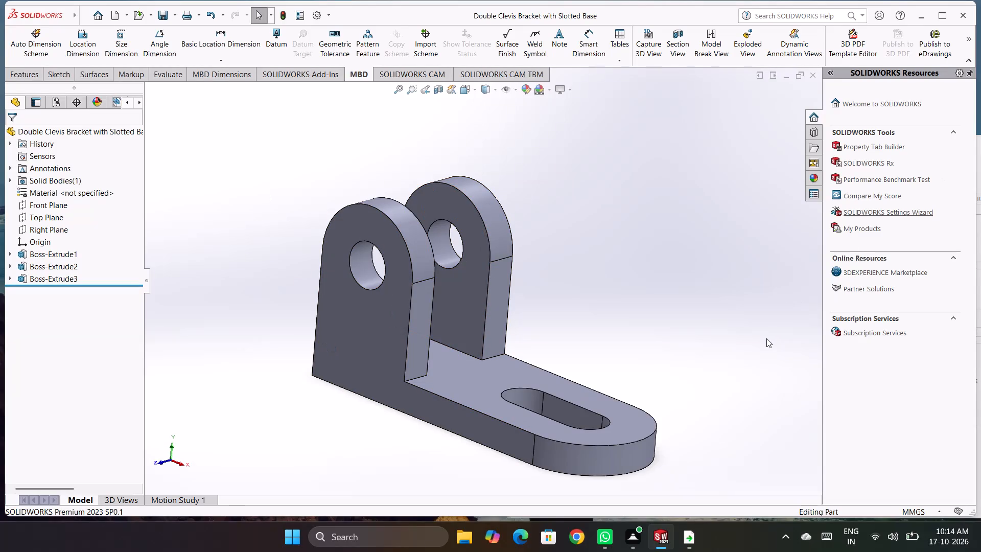
Examine the finished double clevis bracket at close and full scale, including in the standard isometric view.
scroll(855, 179, "up", 4)
scroll(859, 179, "down", 4)
scroll(929, 0, "up", 3)
scroll(690, 314, "down", 4)
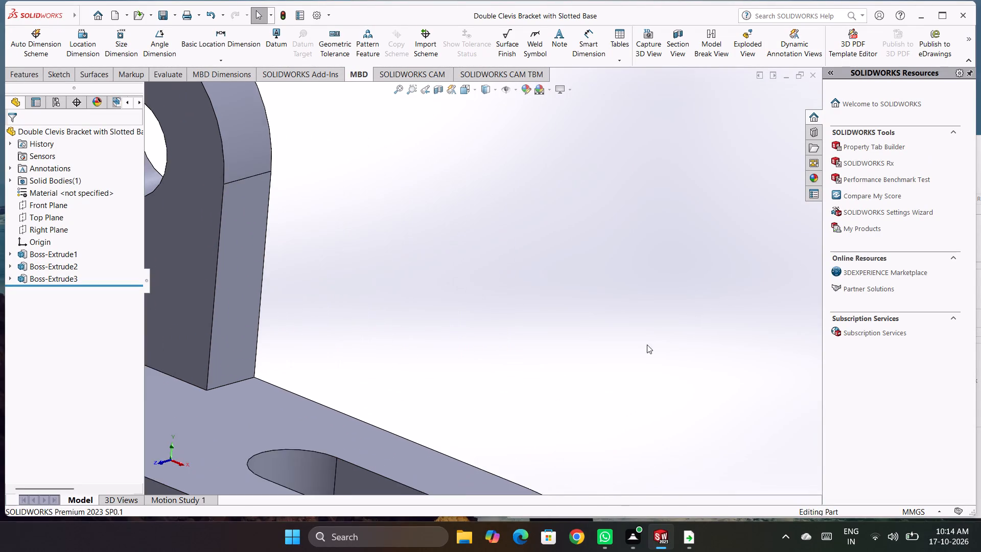
scroll(639, 347, "up", 6)
scroll(130, 356, "down", 3)
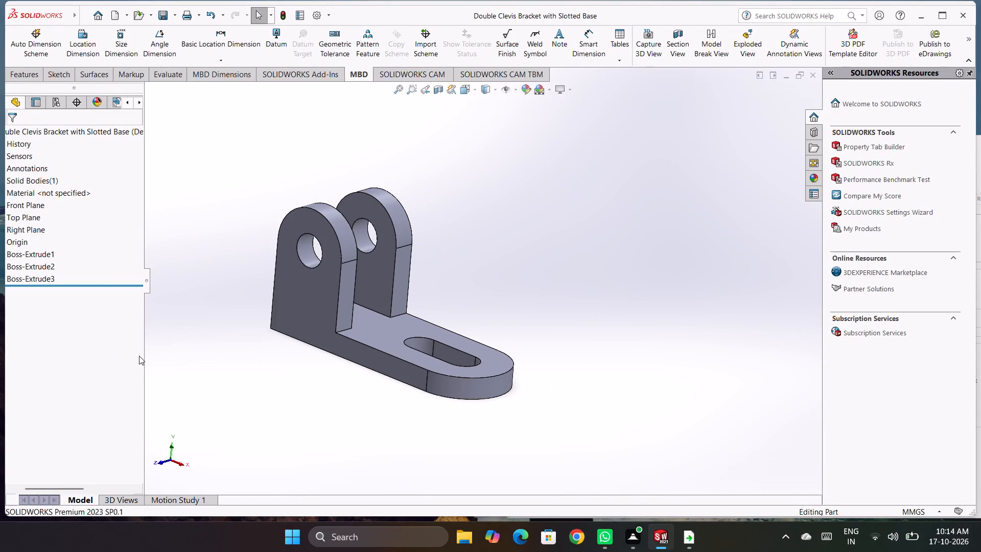
scroll(278, 455, "up", 1)
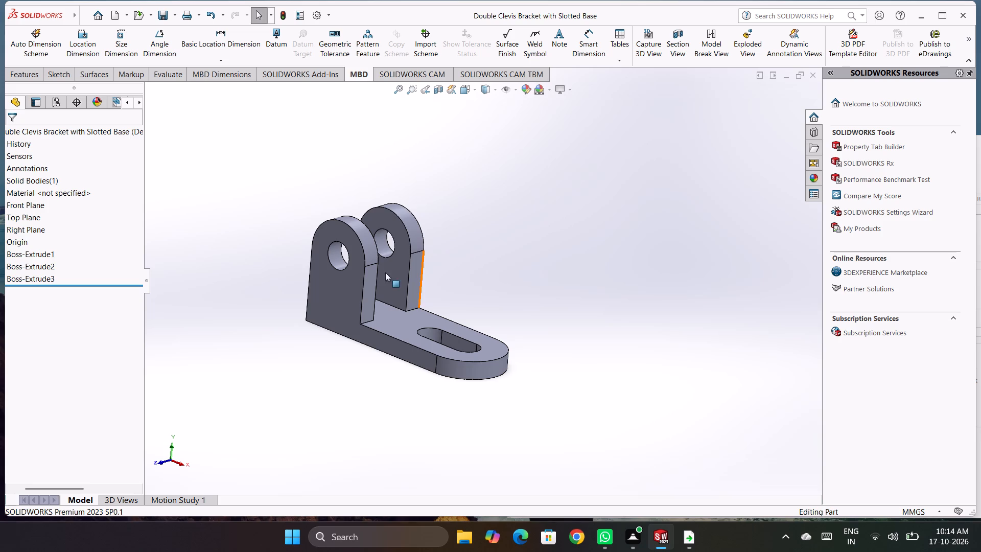
key("ctrl+7")
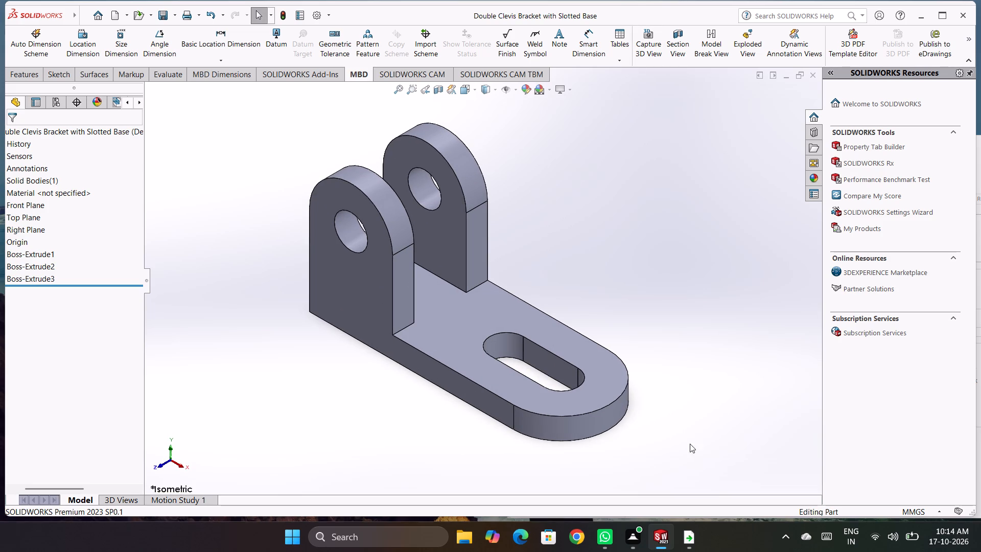
scroll(431, 266, "down", 2)
scroll(483, 233, "up", 4)
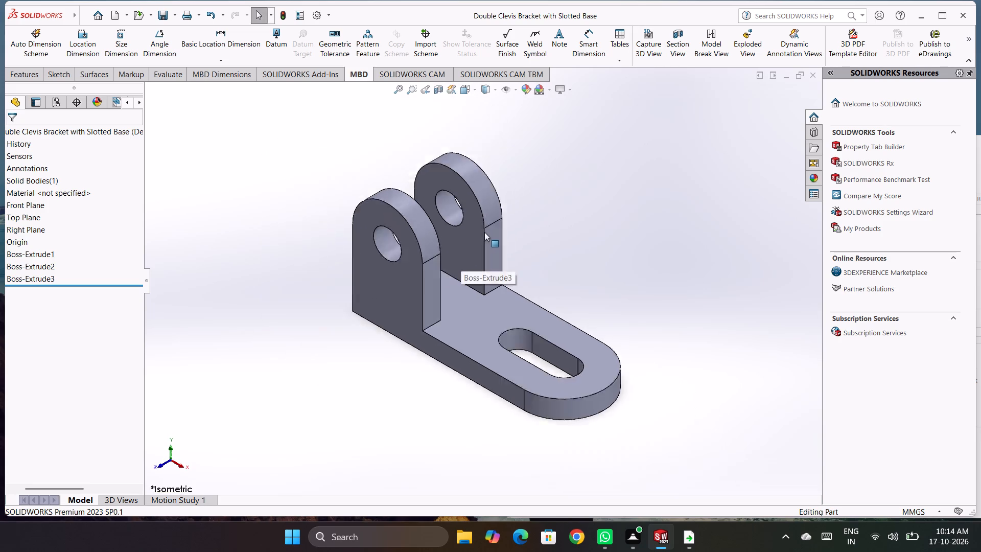
scroll(587, 255, "down", 1)
Examine the bracket's underside, slotted base and two clevis lugs from several rotated angles.
middle_click_drag(587, 255, 830, 320)
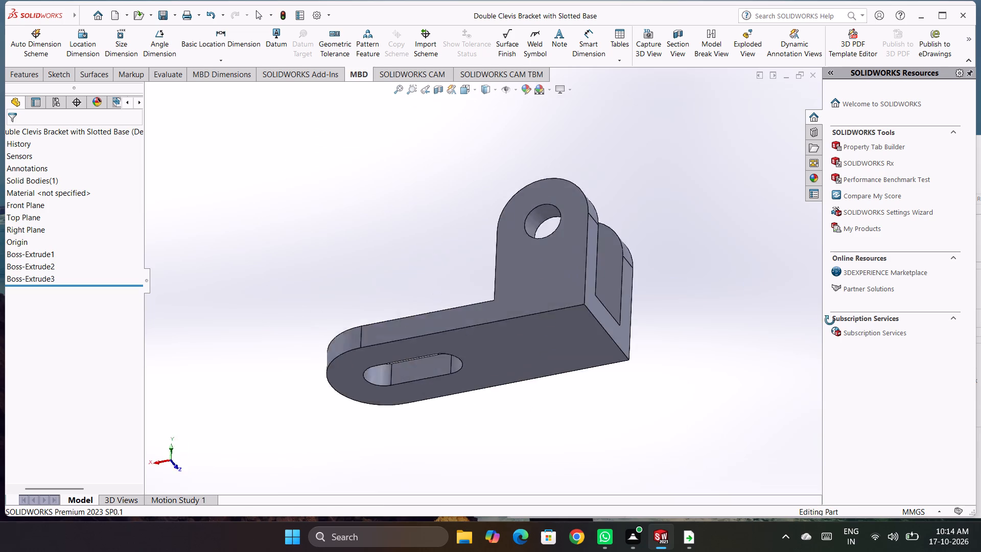
middle_click_drag(830, 320, 1, 0)
scroll(0, 0, "up", 1)
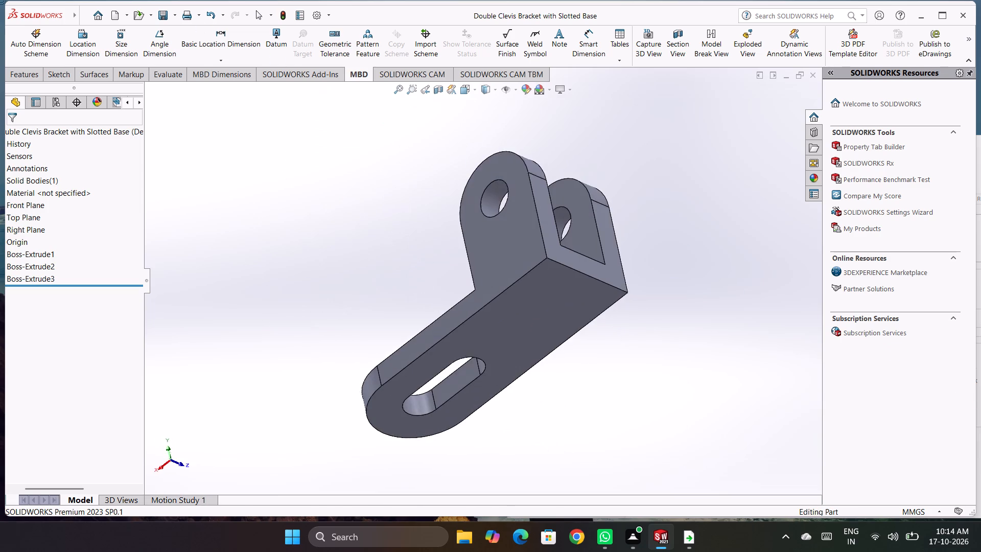
middle_click_drag(1, 0, 95, 0)
middle_click_drag(840, 282, 755, 237)
middle_click_drag(729, 242, 653, 205)
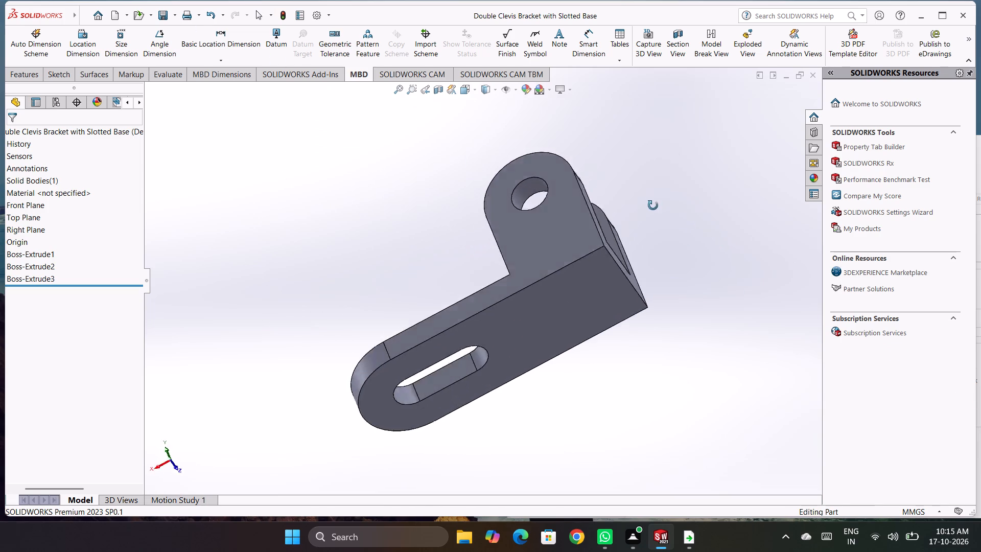
middle_click_drag(653, 205, 848, 350)
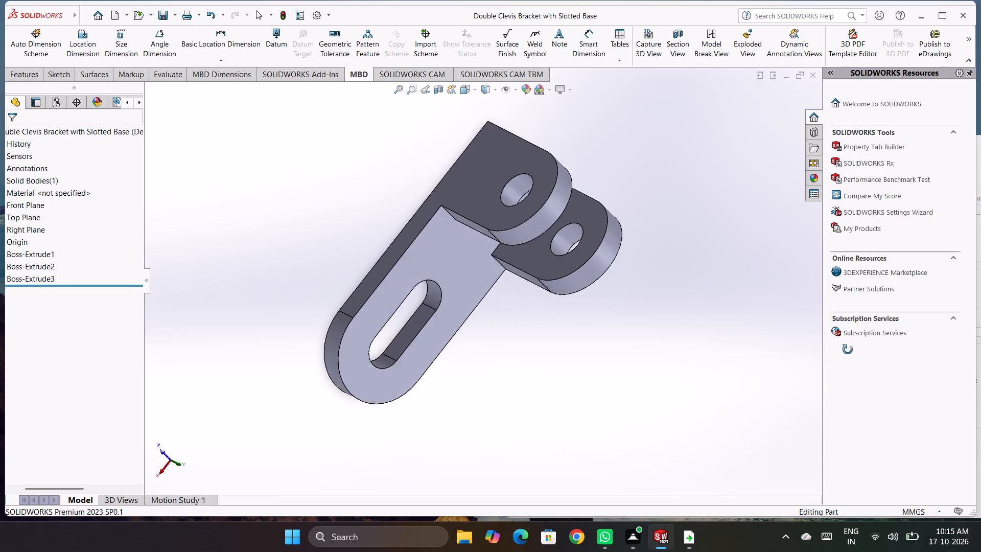
middle_click_drag(848, 350, 860, 357)
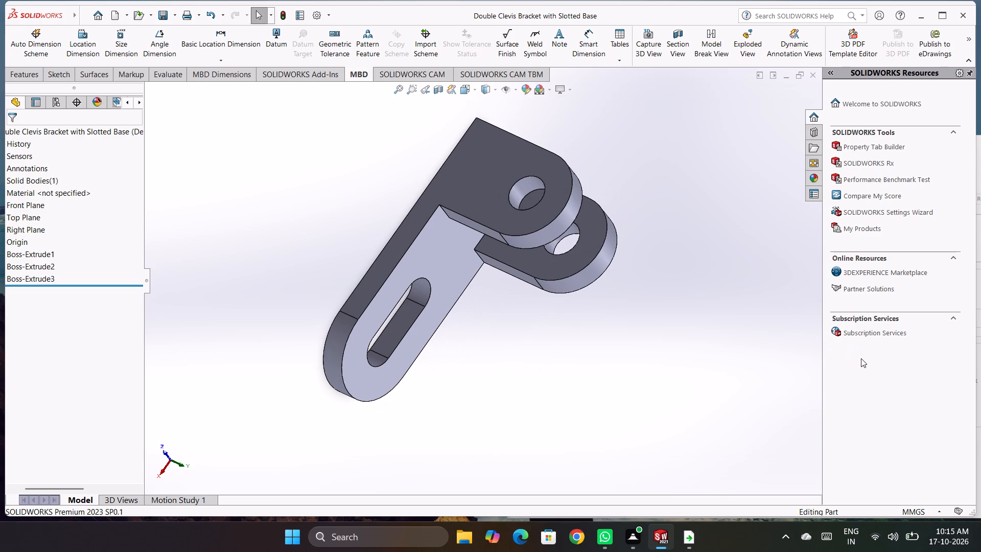
scroll(861, 358, "up", 5)
scroll(861, 358, "down", 5)
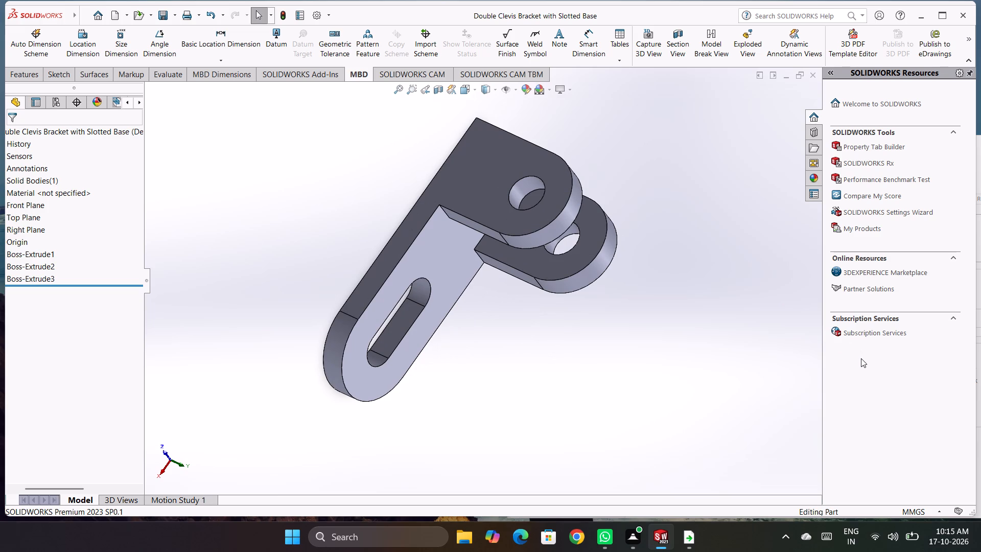
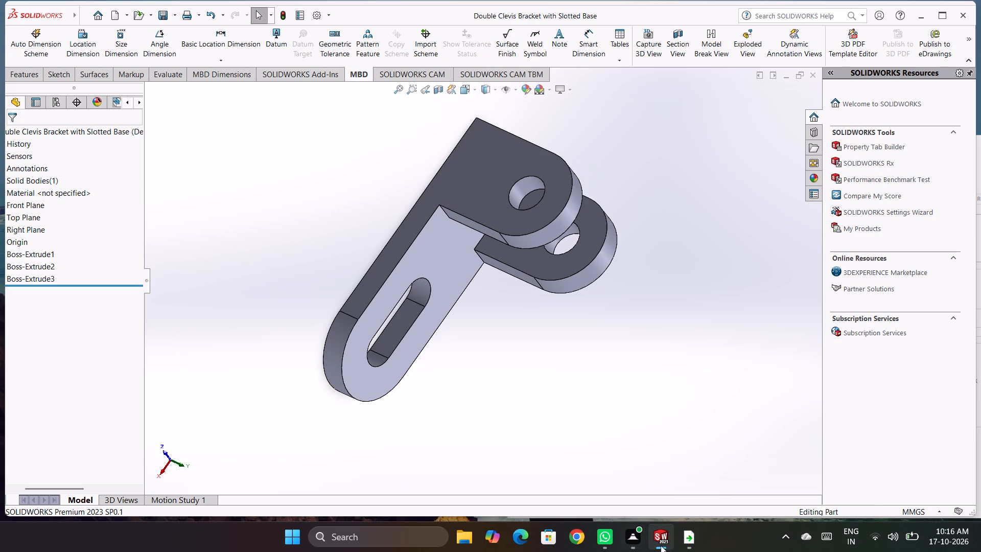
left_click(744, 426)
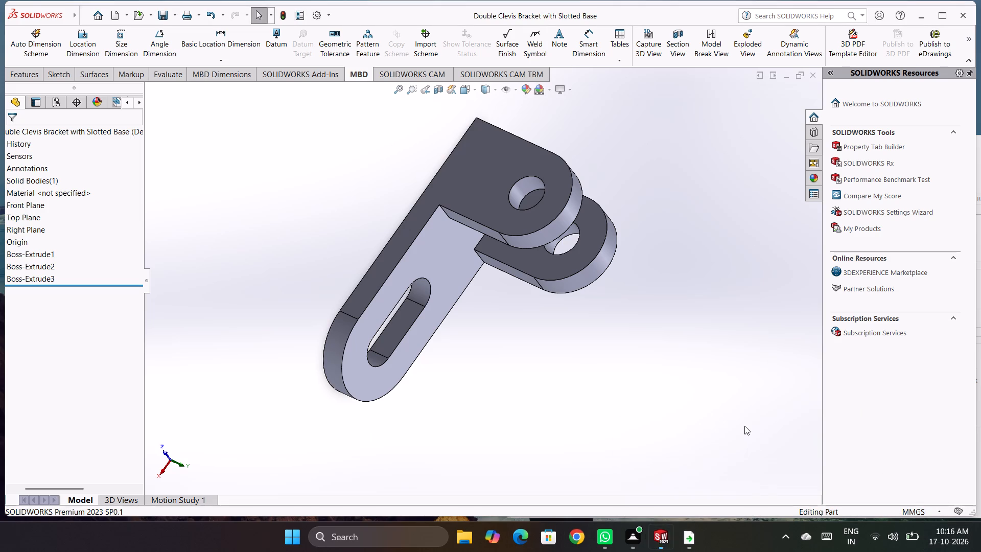
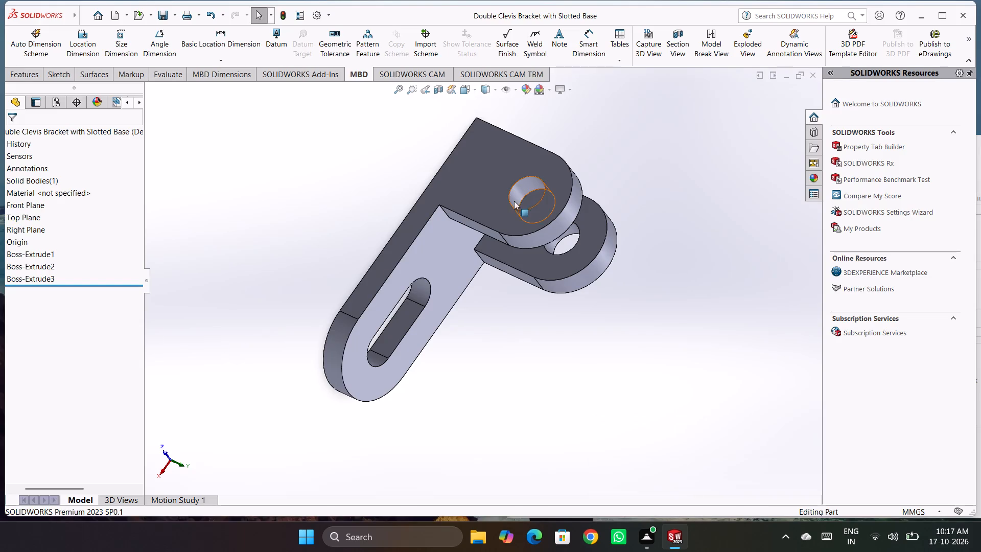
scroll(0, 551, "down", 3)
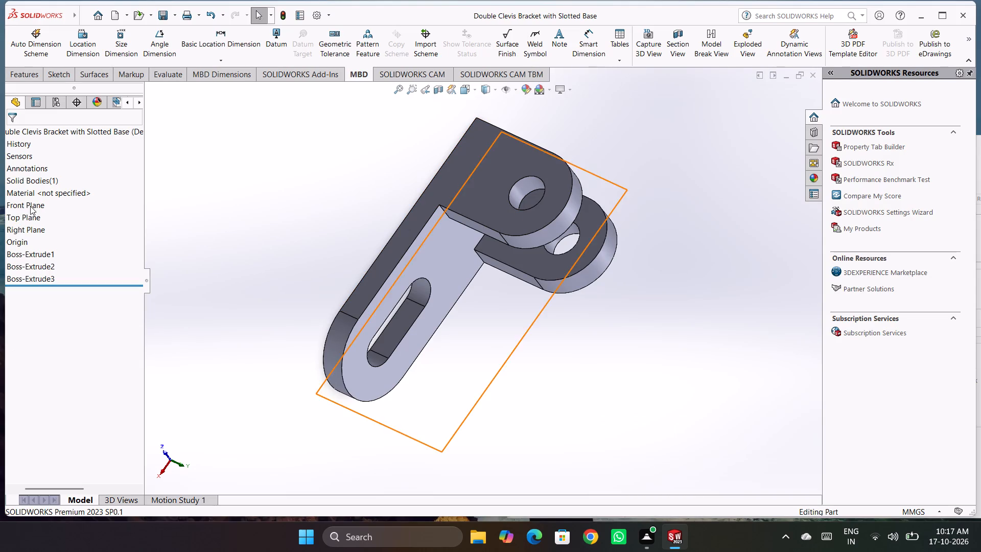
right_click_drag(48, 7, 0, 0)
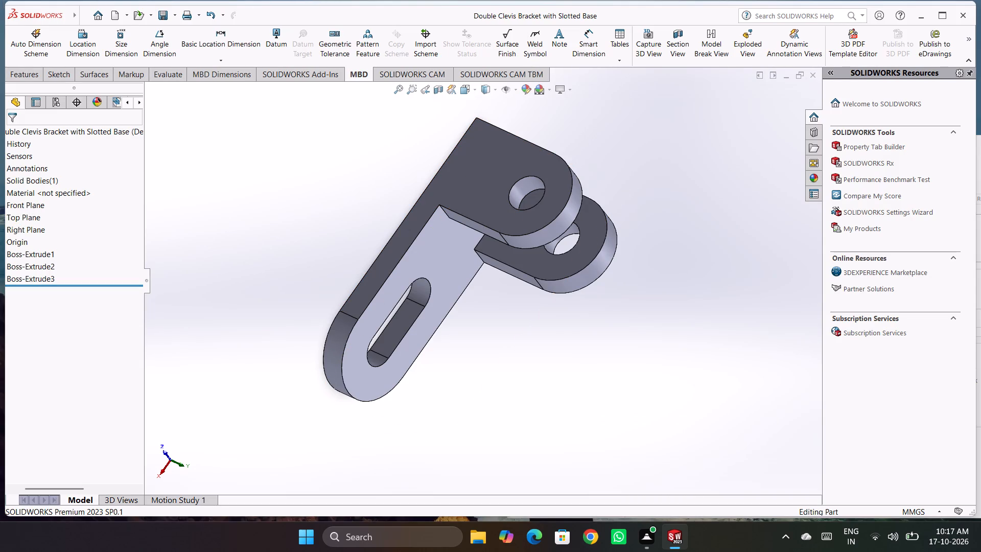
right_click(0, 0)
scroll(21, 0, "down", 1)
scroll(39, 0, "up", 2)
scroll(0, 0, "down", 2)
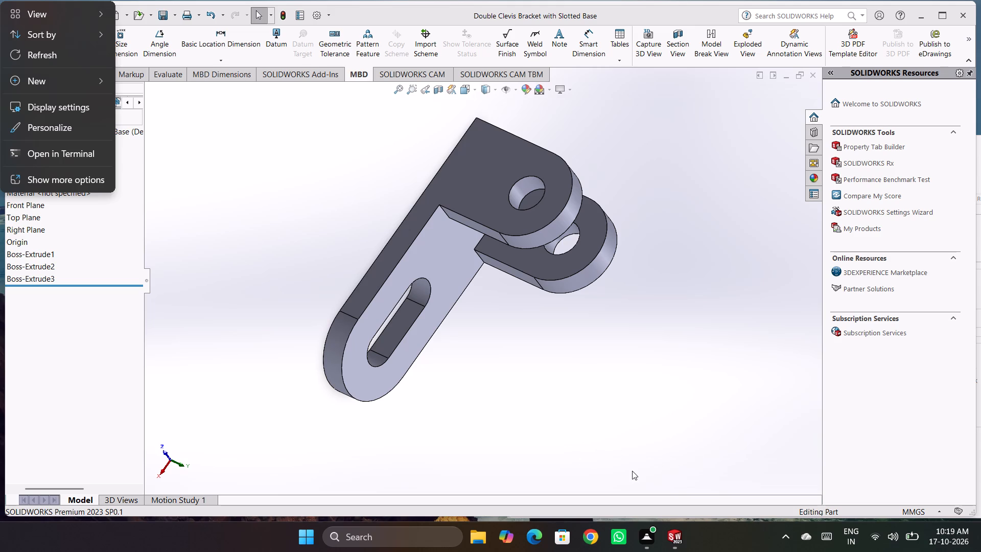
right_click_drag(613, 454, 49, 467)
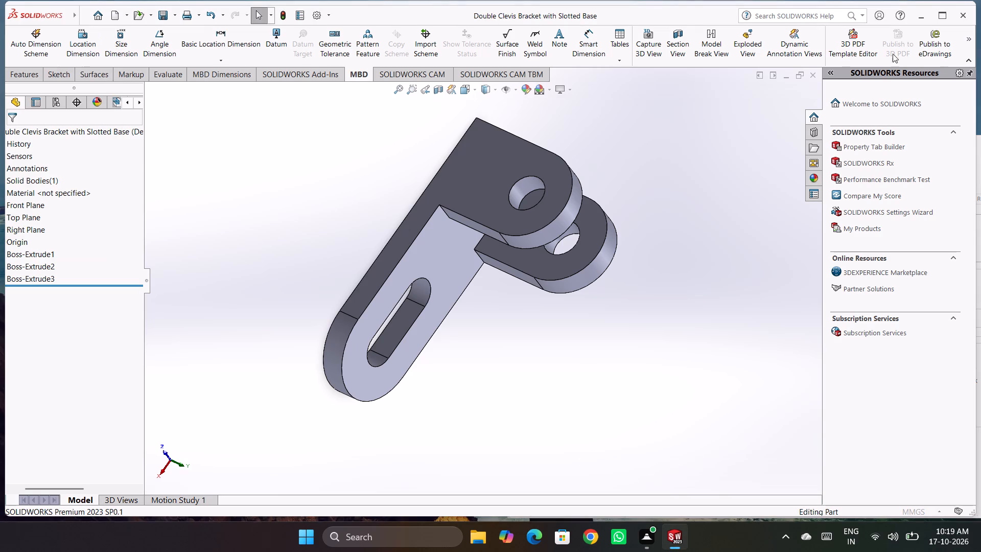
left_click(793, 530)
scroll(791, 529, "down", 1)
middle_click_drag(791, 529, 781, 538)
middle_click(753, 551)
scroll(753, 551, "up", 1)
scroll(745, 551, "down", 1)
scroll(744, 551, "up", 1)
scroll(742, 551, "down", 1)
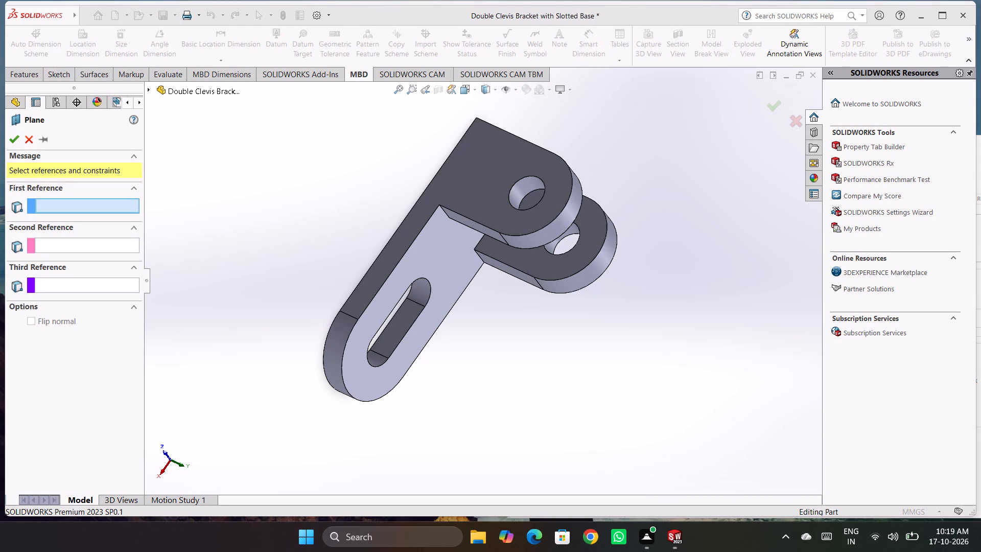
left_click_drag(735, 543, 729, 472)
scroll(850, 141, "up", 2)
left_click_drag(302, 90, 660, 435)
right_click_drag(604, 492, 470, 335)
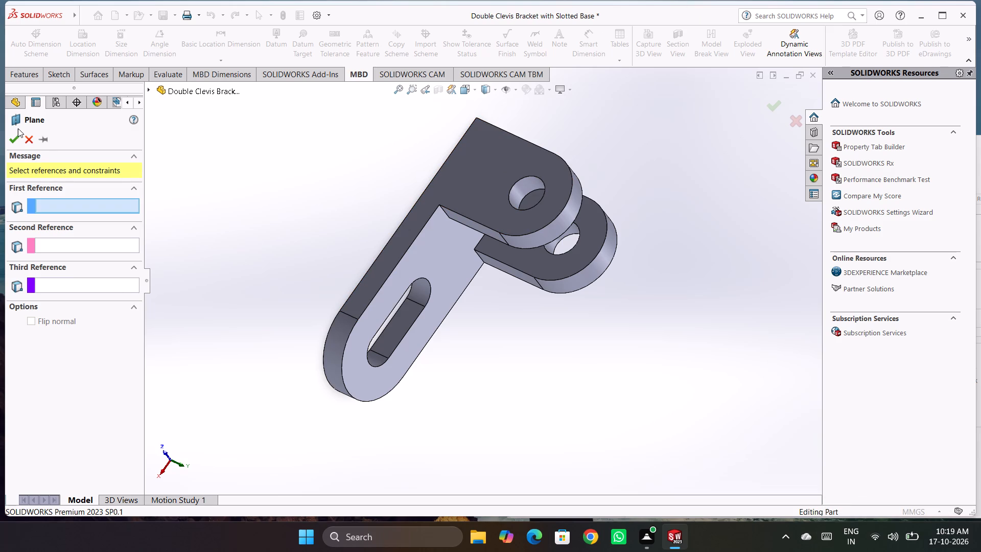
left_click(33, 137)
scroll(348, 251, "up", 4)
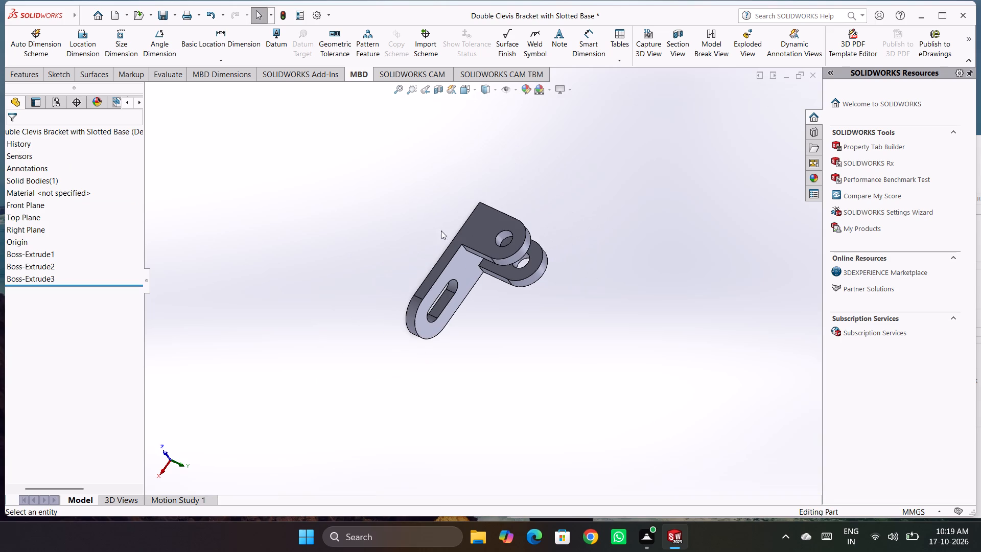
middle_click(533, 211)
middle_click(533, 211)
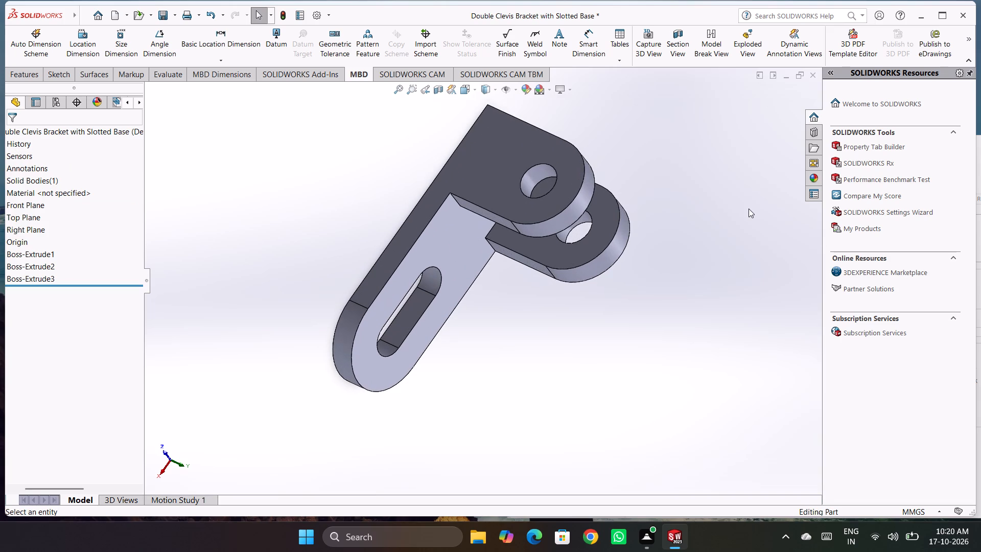
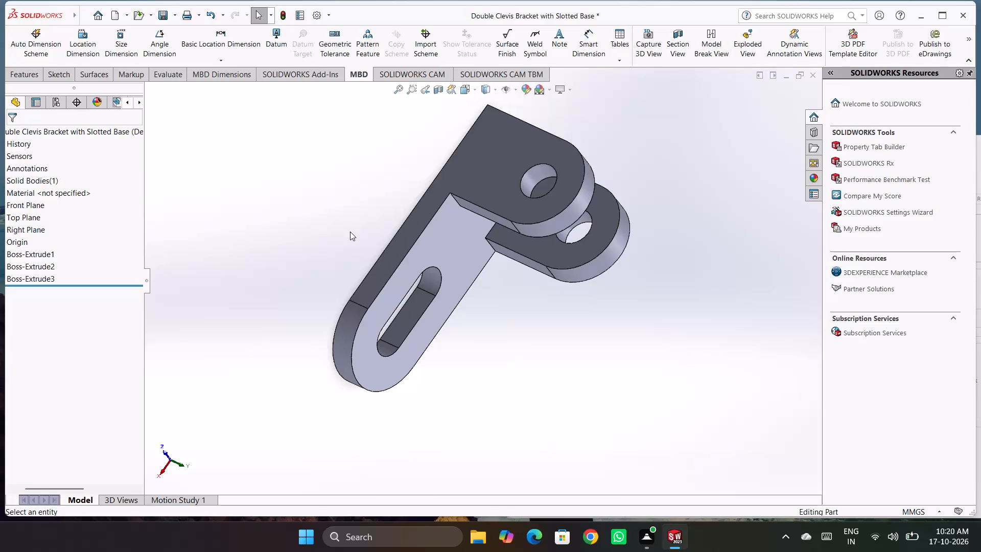
Examine the finished clevis bracket from all sides, including the underside and slotted base, and return to the isometric view.
key("ctrl+7")
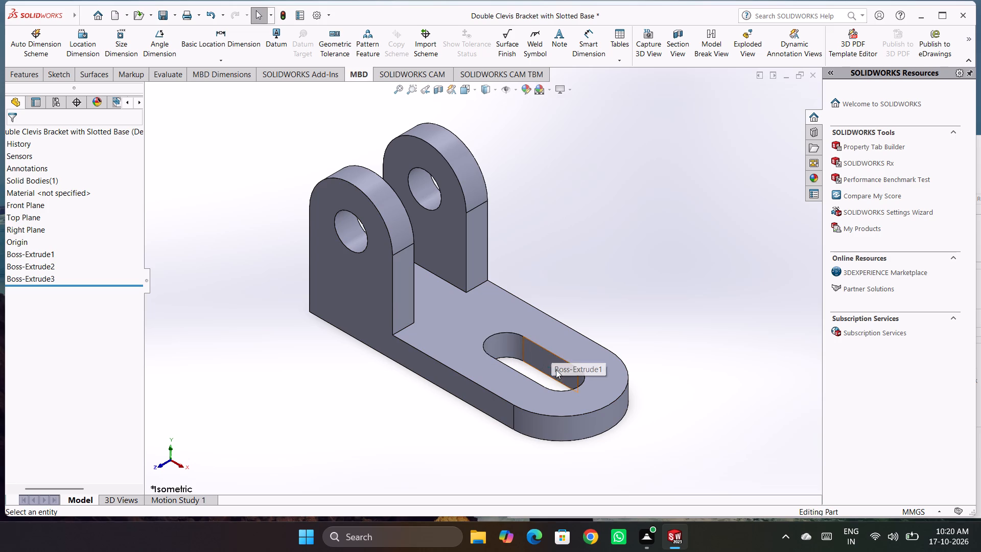
middle_click_drag(361, 456, 407, 446)
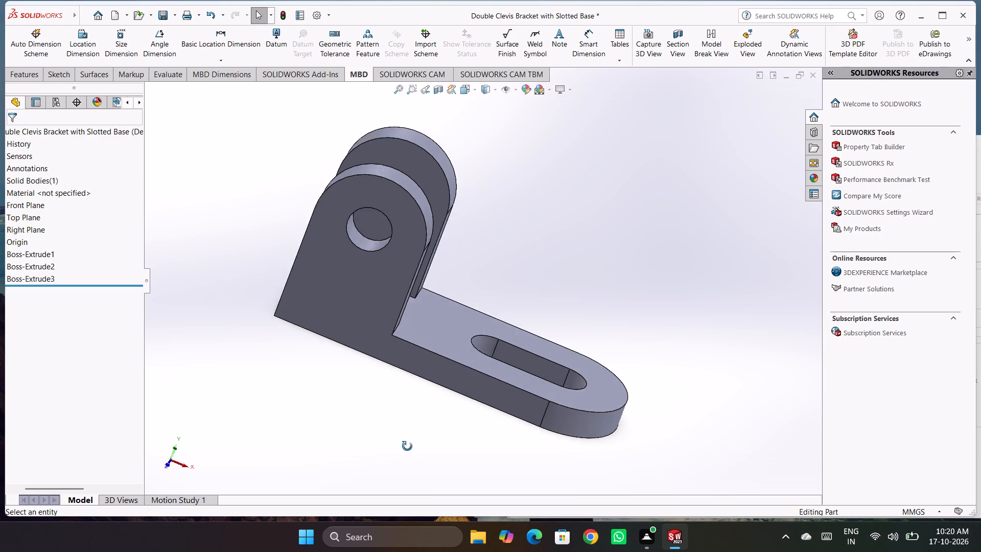
middle_click_drag(407, 446, 202, 502)
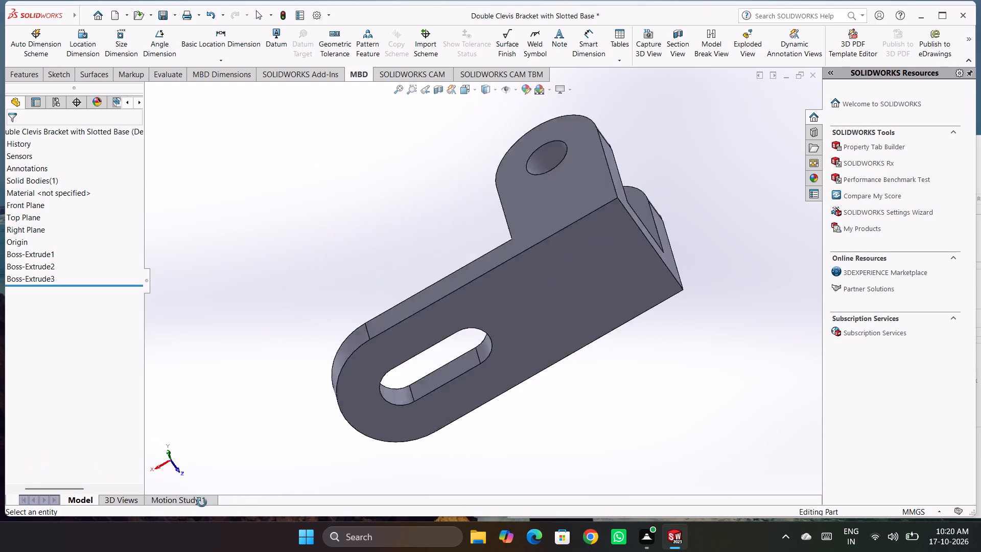
middle_click_drag(202, 502, 443, 502)
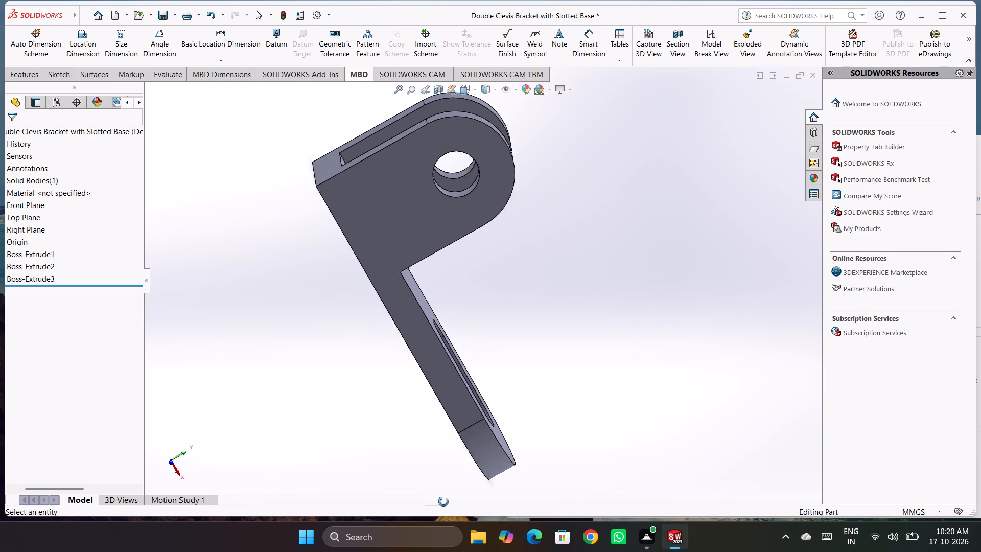
middle_click_drag(443, 502, 456, 471)
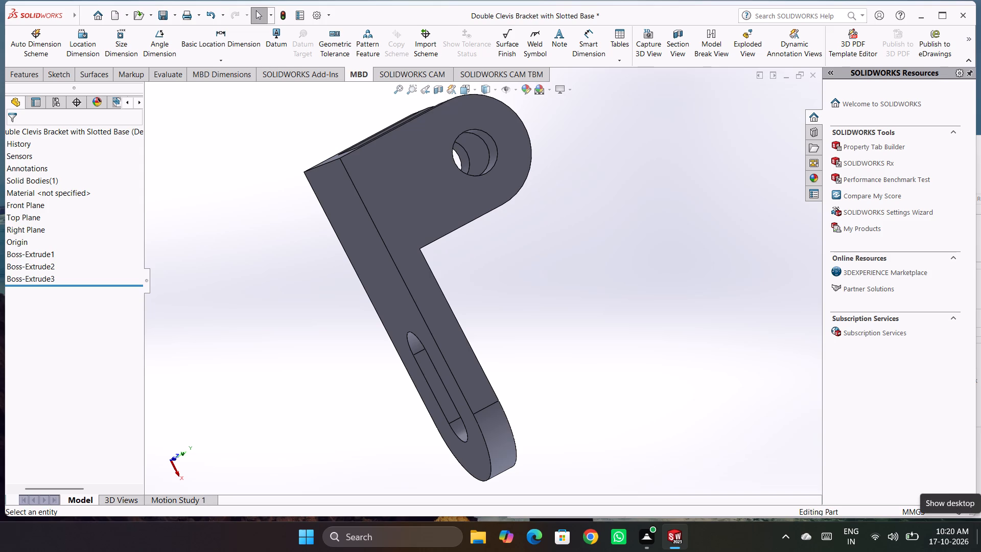
key("ctrl+7")
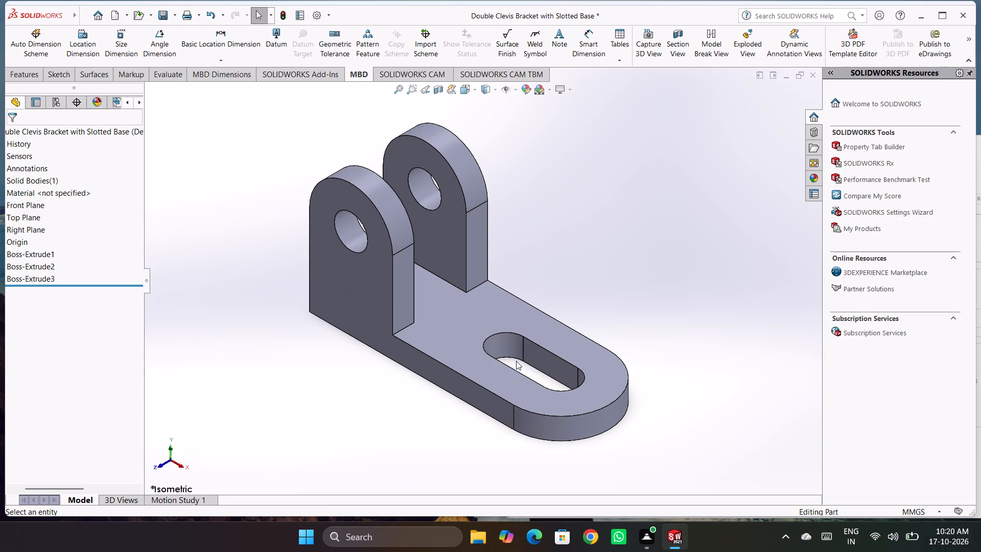
left_click(513, 210)
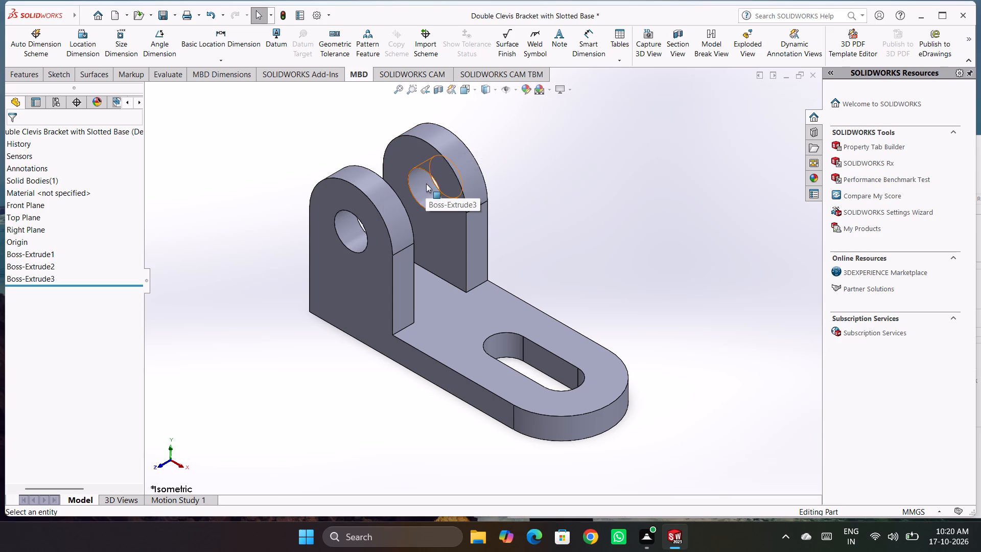
Inspect the two upright clevis lugs up close, checking from the side how their profiles and holes line up.
scroll(549, 132, "up", 2)
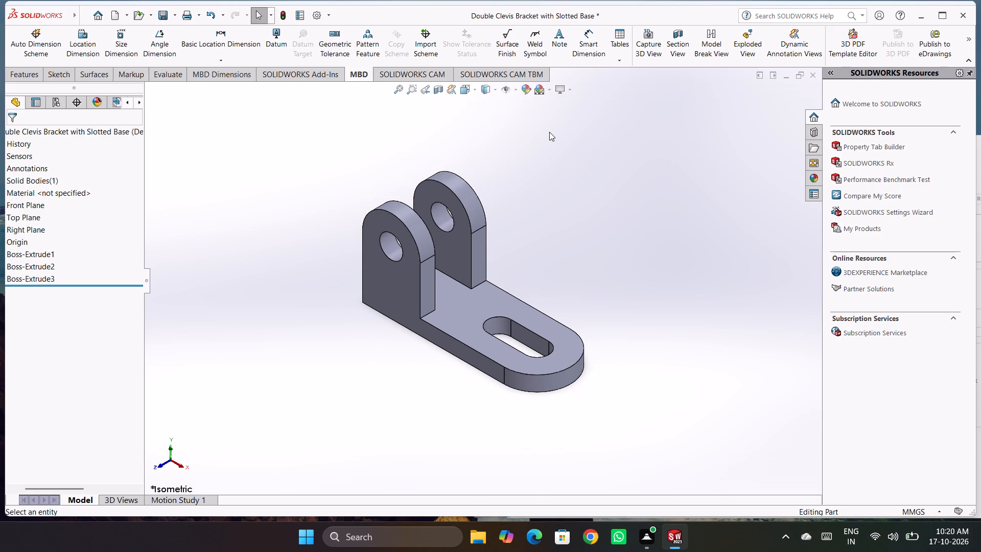
middle_click_drag(503, 141, 522, 148)
scroll(521, 124, "up", 3)
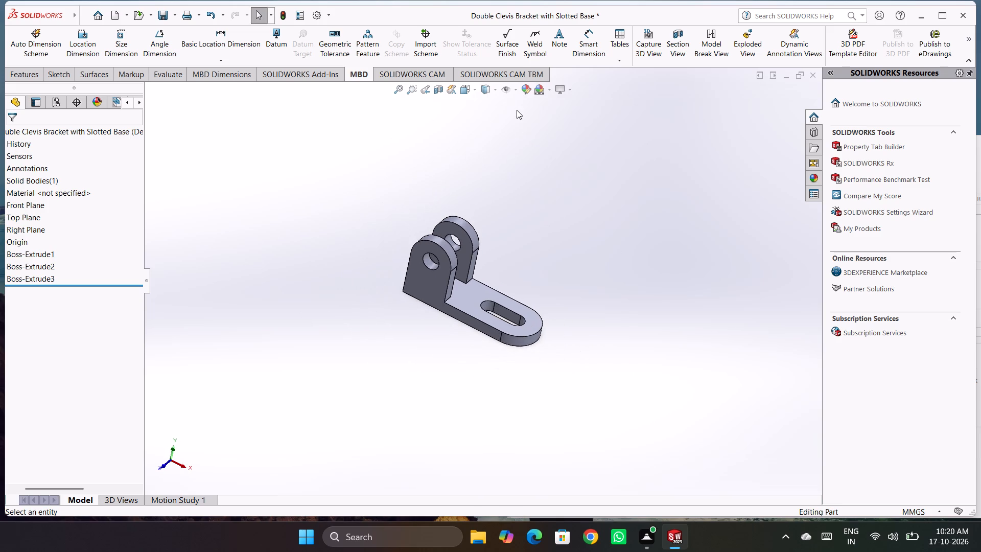
scroll(586, 273, "down", 2)
scroll(379, 227, "down", 2)
scroll(330, 215, "down", 3)
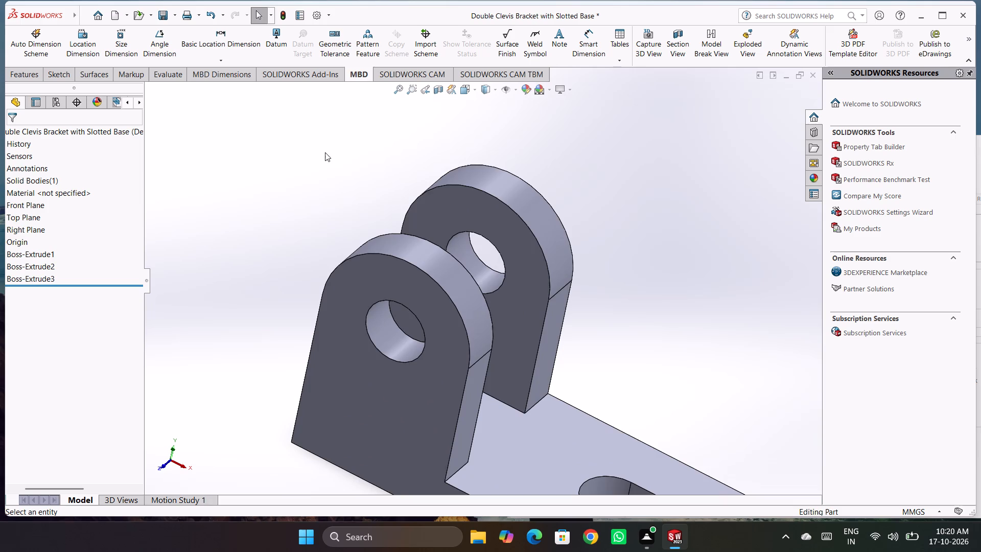
middle_click_drag(325, 152, 360, 87)
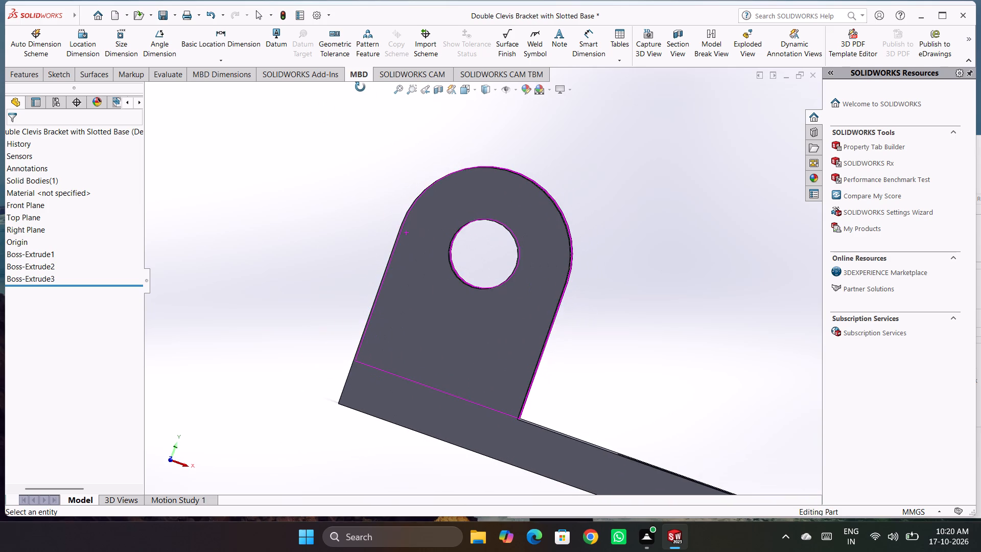
middle_click_drag(360, 87, 355, 86)
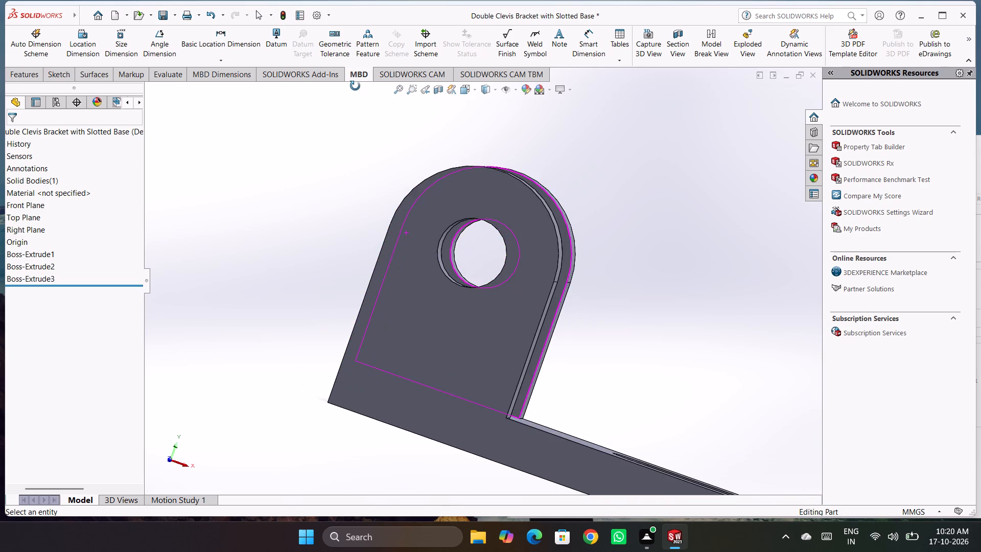
middle_click_drag(355, 86, 360, 85)
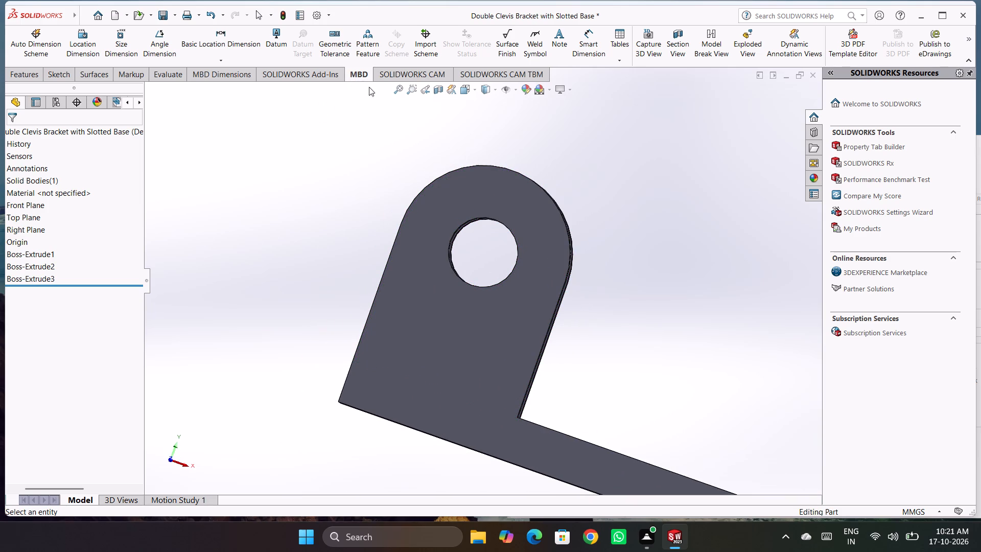
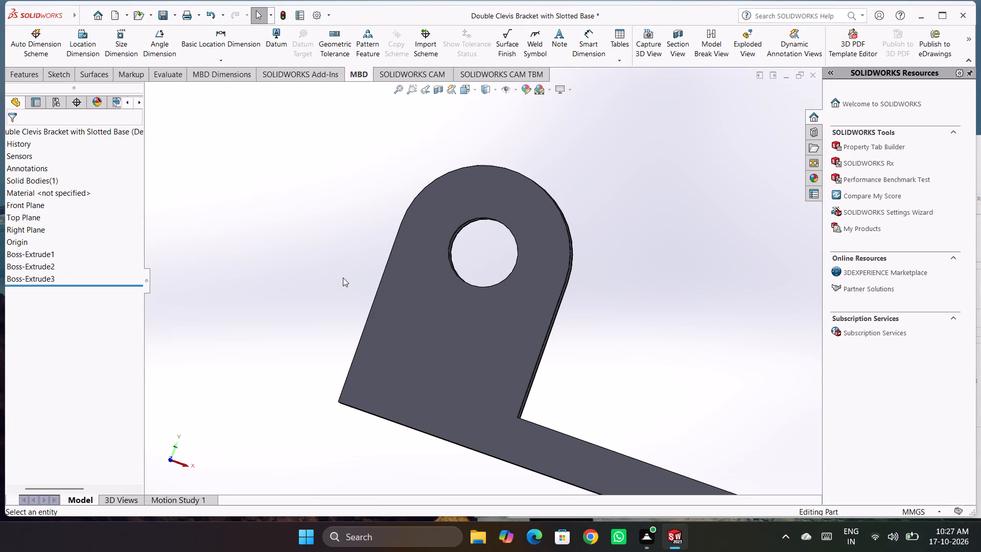
Review the clevis bracket in the isometric view and in each of the standard orthographic views.
key("ctrl+1")
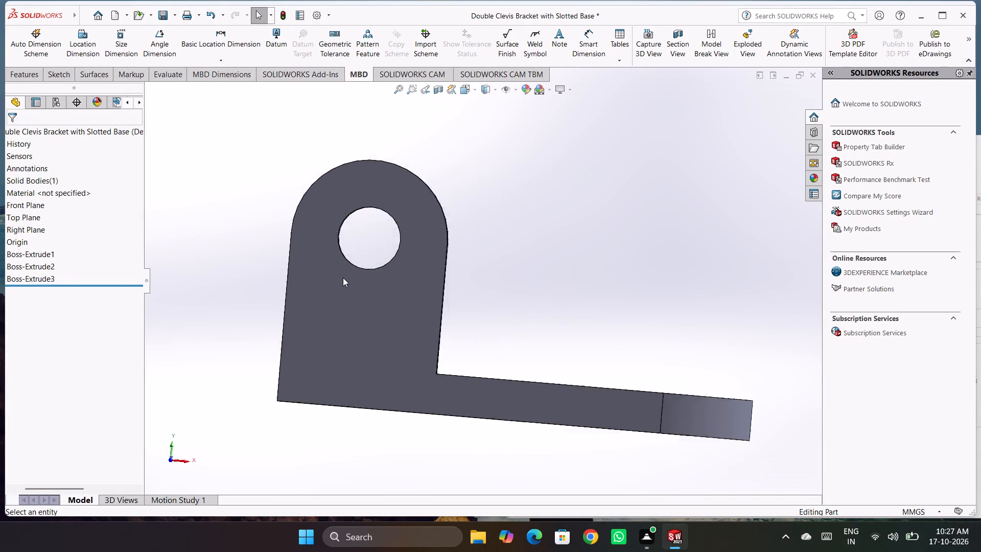
key("ctrl+7")
key("ctrl+7")
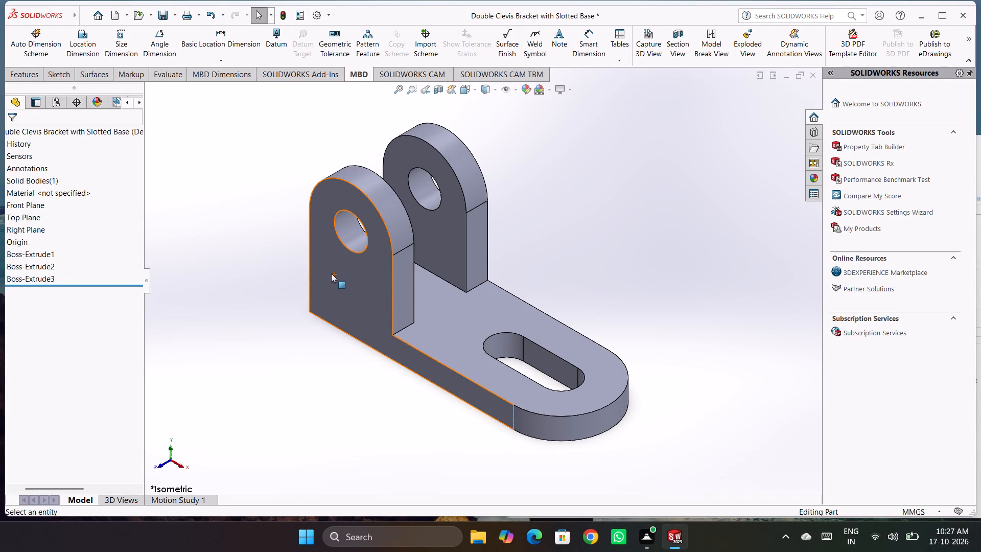
key("ctrl+1")
key("ctrl+2")
key("ctrl+3")
key("ctrl+4")
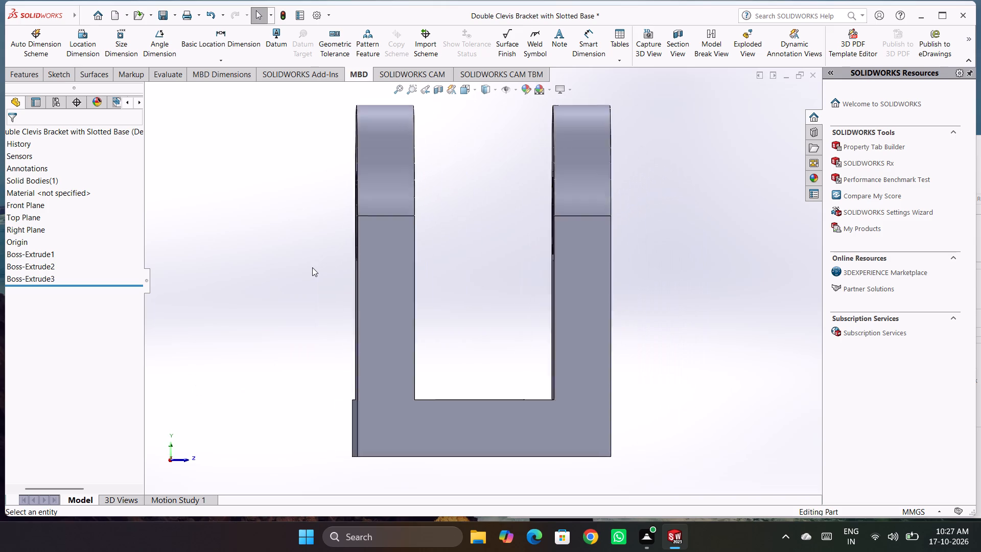
key("ctrl+5")
key("ctrl+5")
key("ctrl+6")
key("ctrl+7")
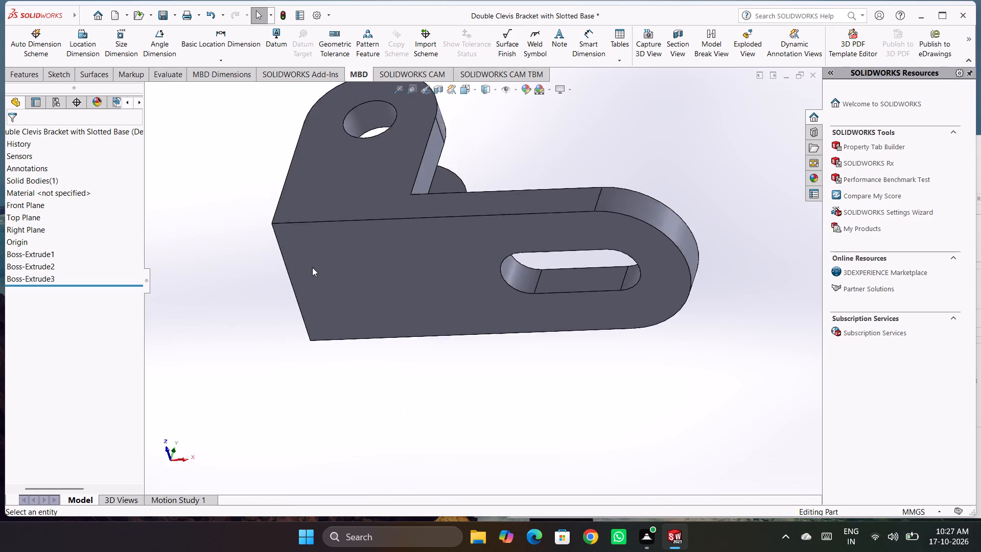
key("ctrl+8")
key("ctrl+9")
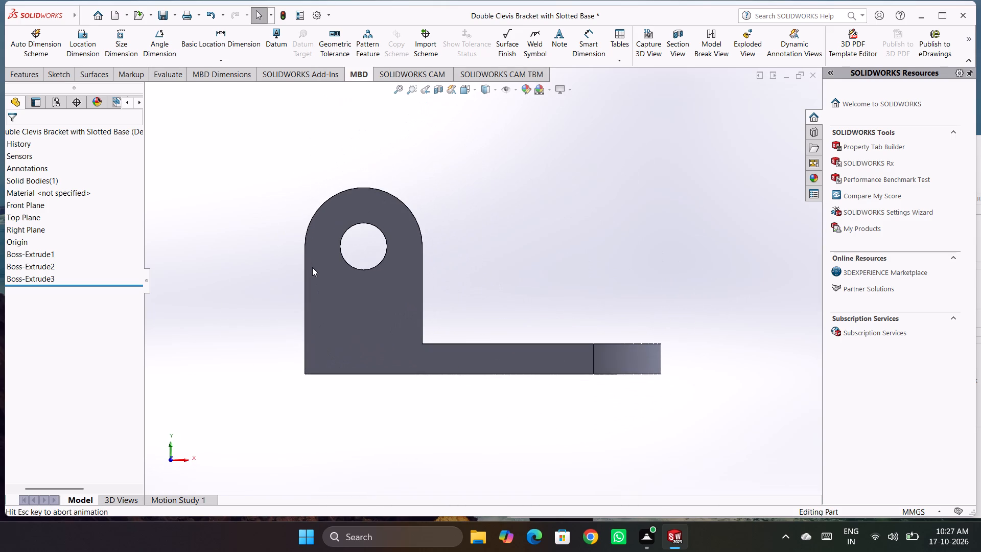
Go through the bracket's standard views once more, from front to bottom and isometric, ending square-on to the lug profile.
key("ctrl+1")
key("ctrl+2")
key("ctrl+4")
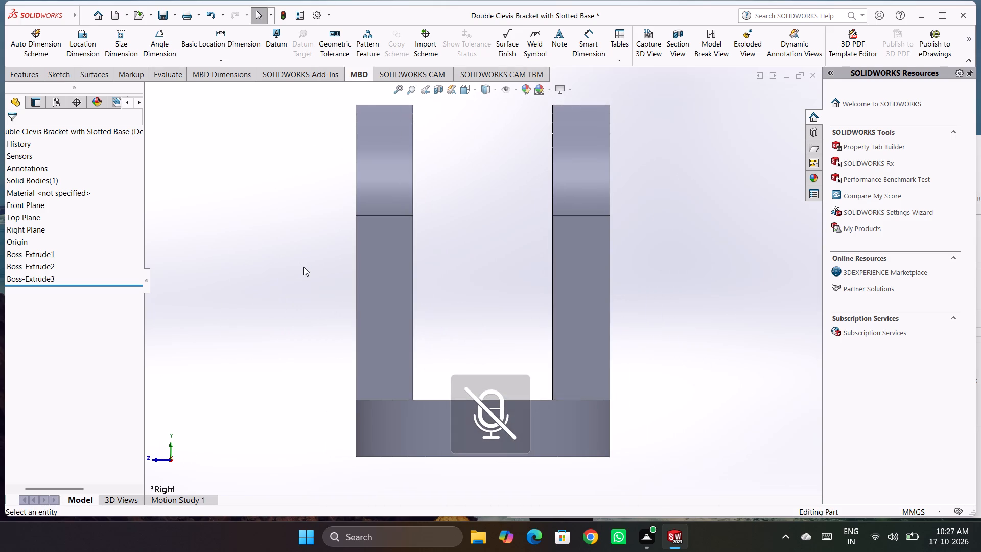
key("ctrl+1")
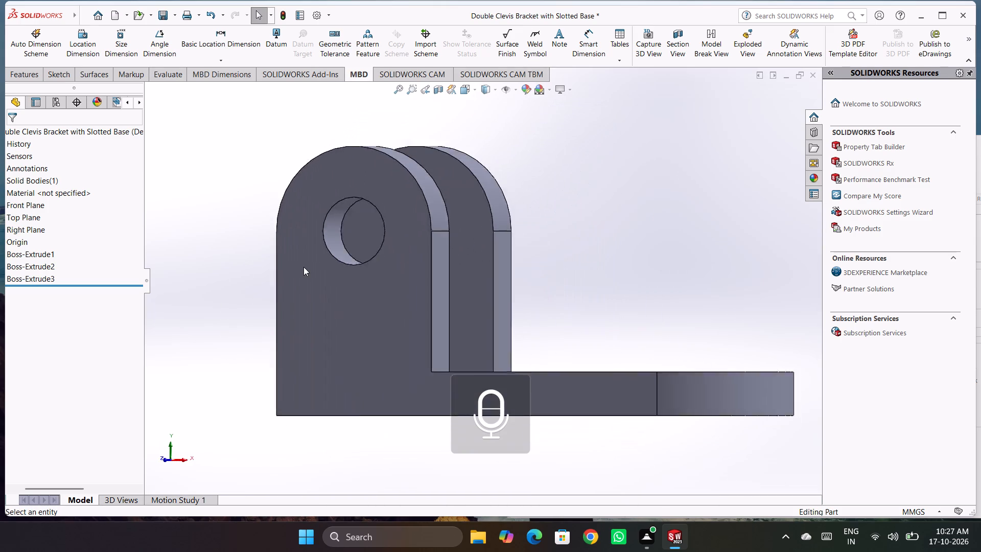
key("ctrl+2")
key("ctrl+3")
key("ctrl+4")
key("ctrl+5")
key("ctrl+6")
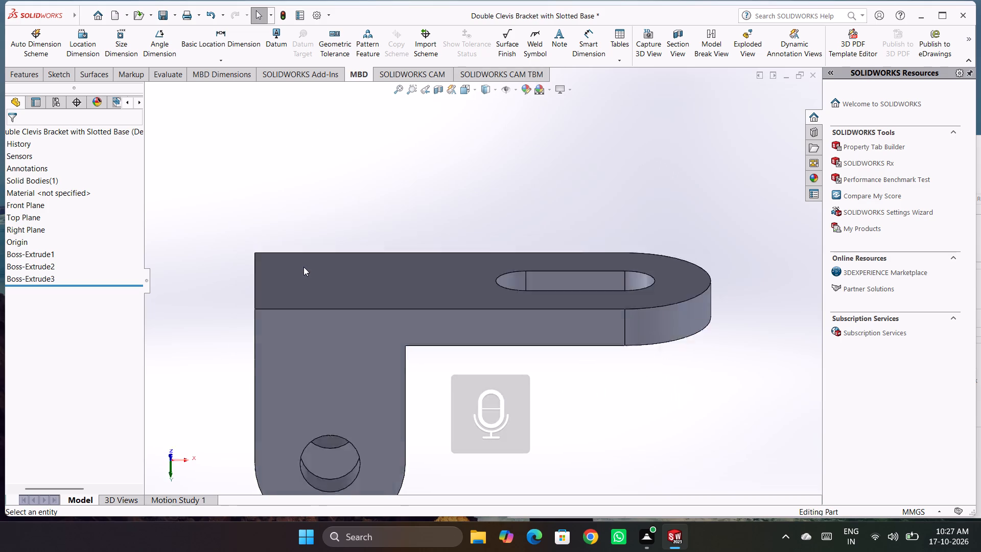
key("ctrl+6")
key("ctrl+7")
key("ctrl+7")
key("ctrl+8")
key("ctrl+7")
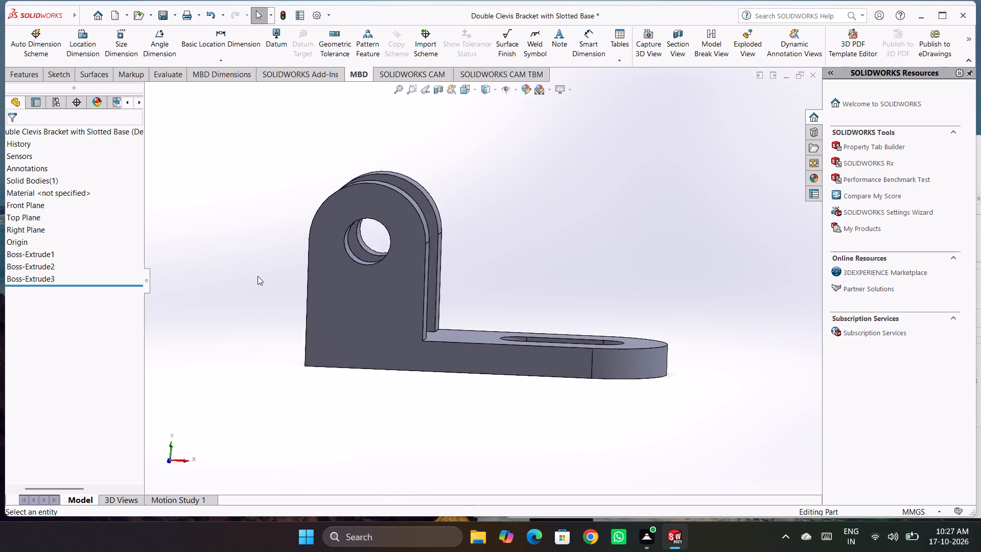
key("ctrl+7")
key("ctrl+8")
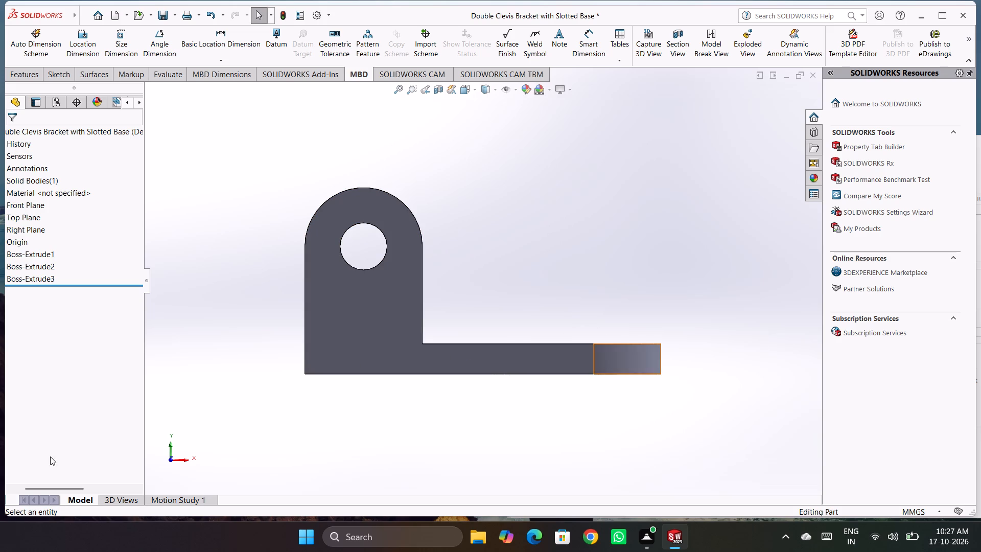
Examine the two upright lugs and the gap between them from the rounded slotted end of the base, including from slightly below.
scroll(604, 200, "up", 1)
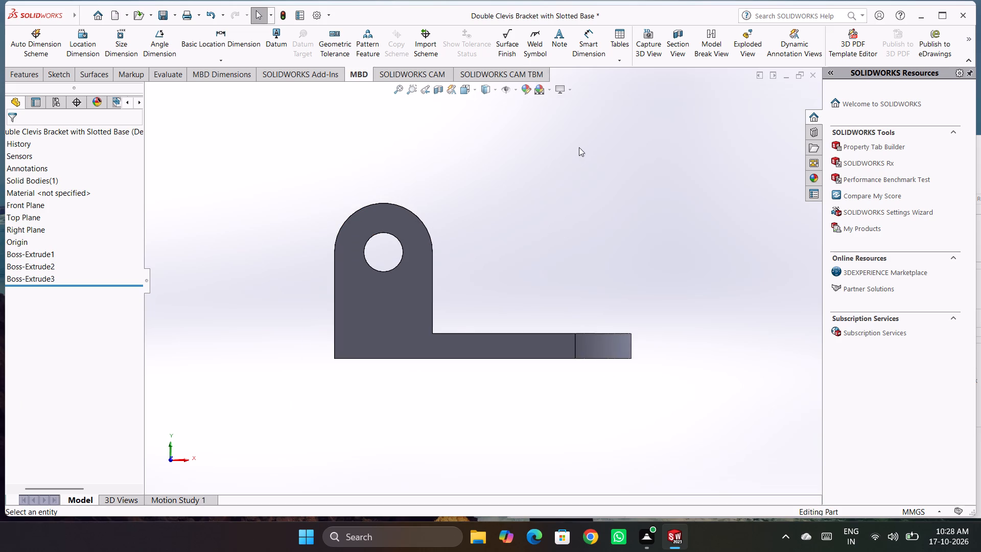
scroll(520, 210, "up", 2)
middle_click_drag(601, 295, 575, 279)
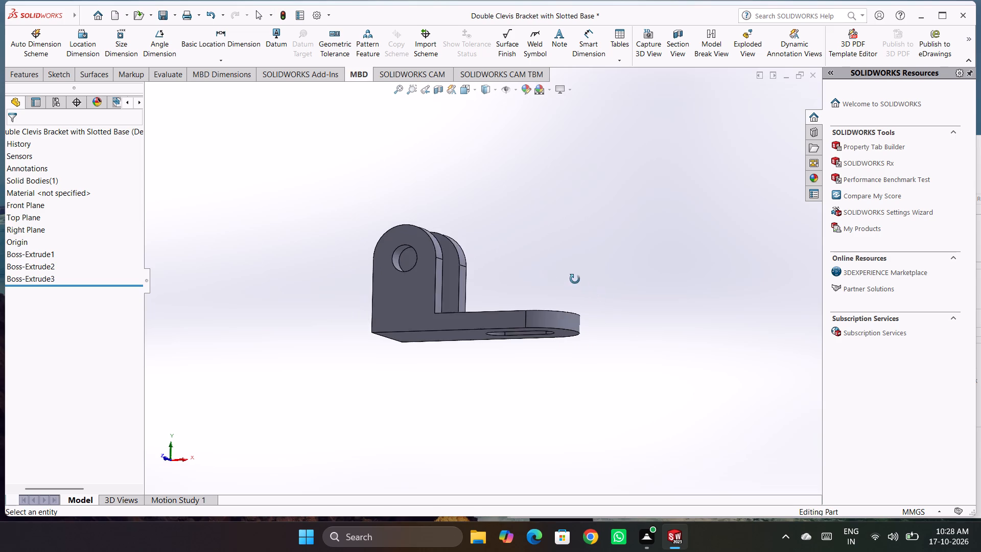
middle_click_drag(575, 279, 504, 291)
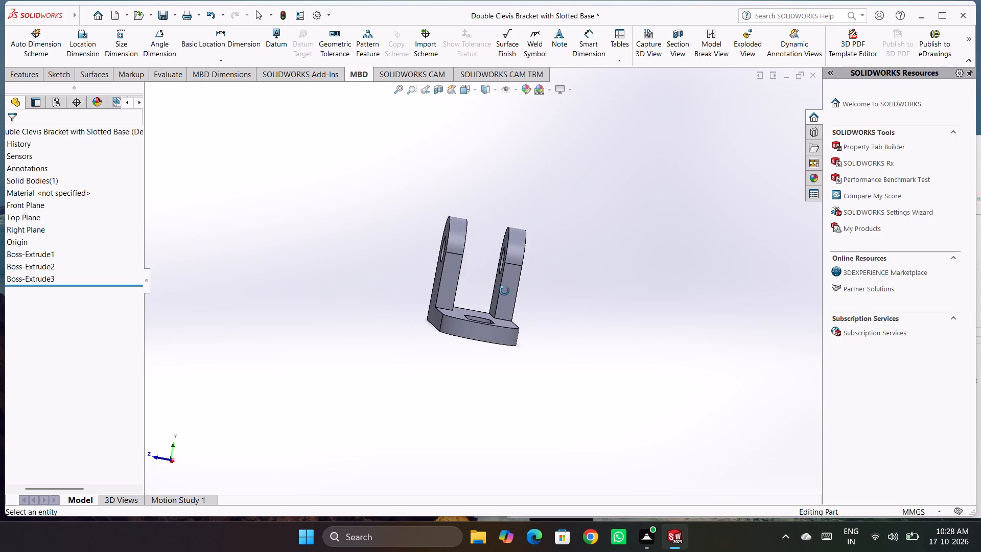
middle_click_drag(504, 291, 501, 274)
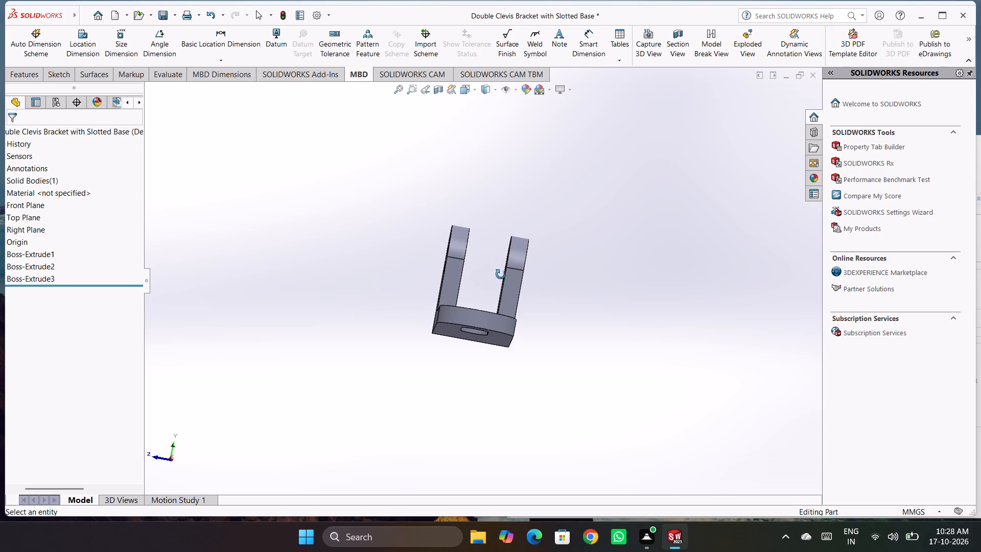
middle_click_drag(501, 274, 500, 274)
middle_click(494, 277)
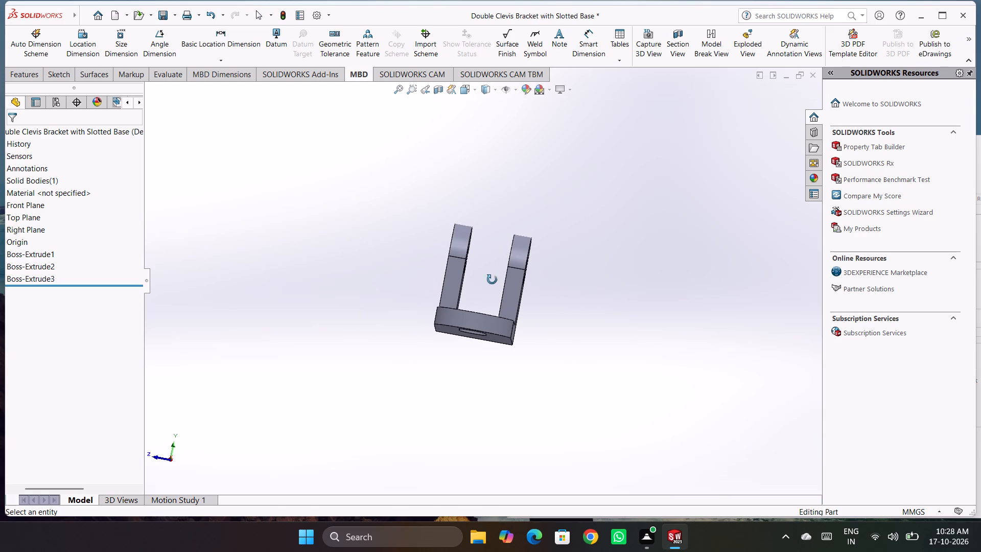
scroll(495, 190, "up", 1)
scroll(441, 194, "down", 3)
scroll(502, 234, "down", 2)
middle_click(531, 229)
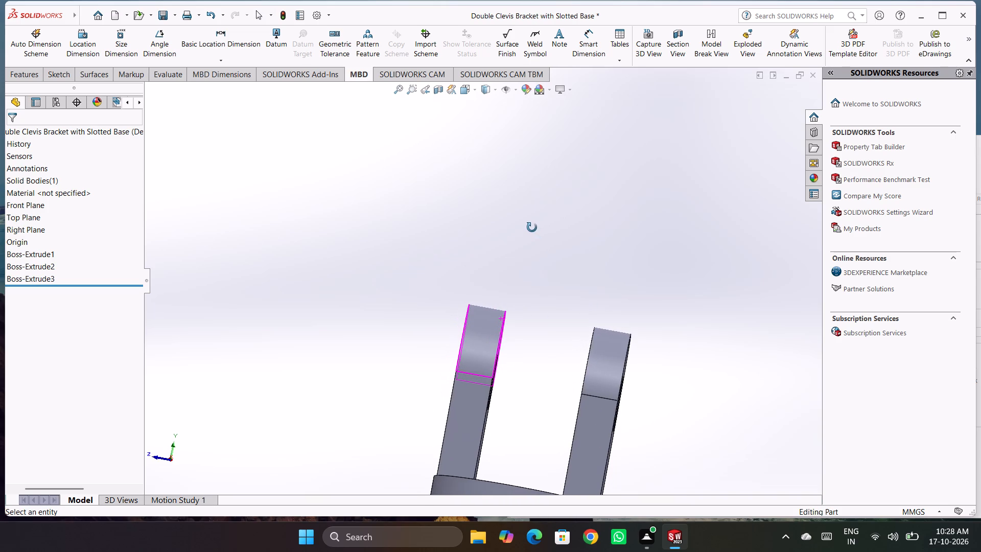
scroll(572, 235, "up", 3)
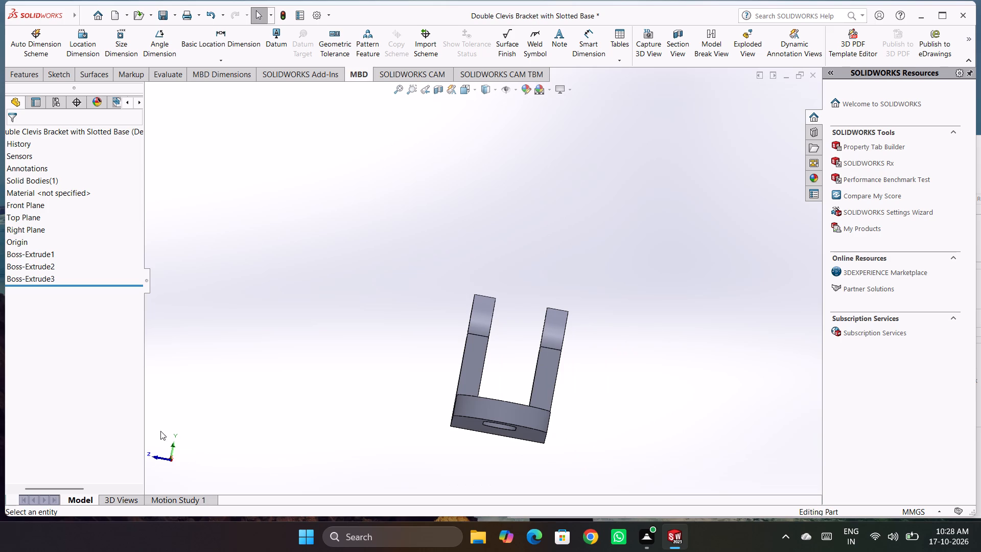
Starting from the front view, inspect the bracket again from its rounded end, checking the slot from above and from the underside.
key("ctrl+1")
middle_click_drag(733, 377, 629, 378)
scroll(734, 377, "down", 1)
scroll(618, 379, "up", 1)
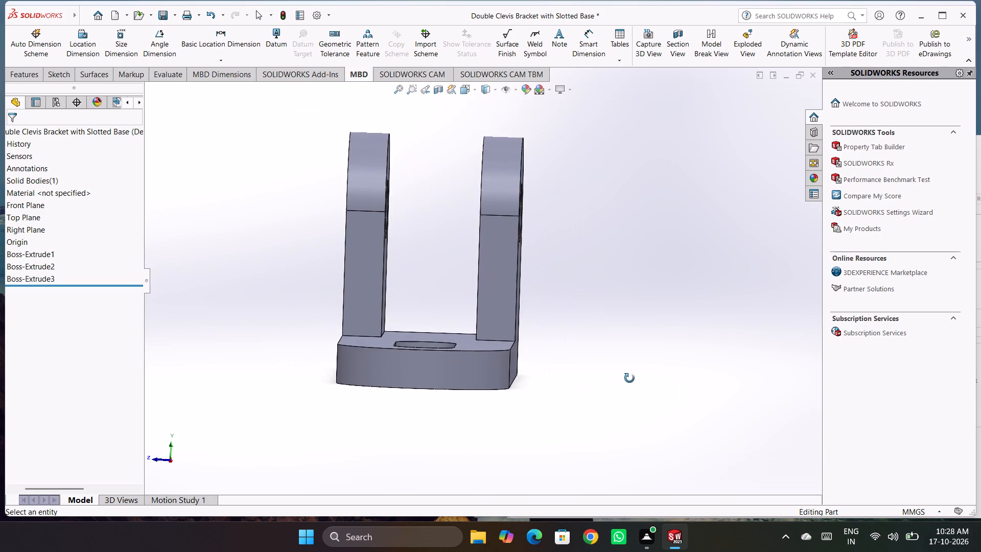
middle_click_drag(629, 378, 630, 370)
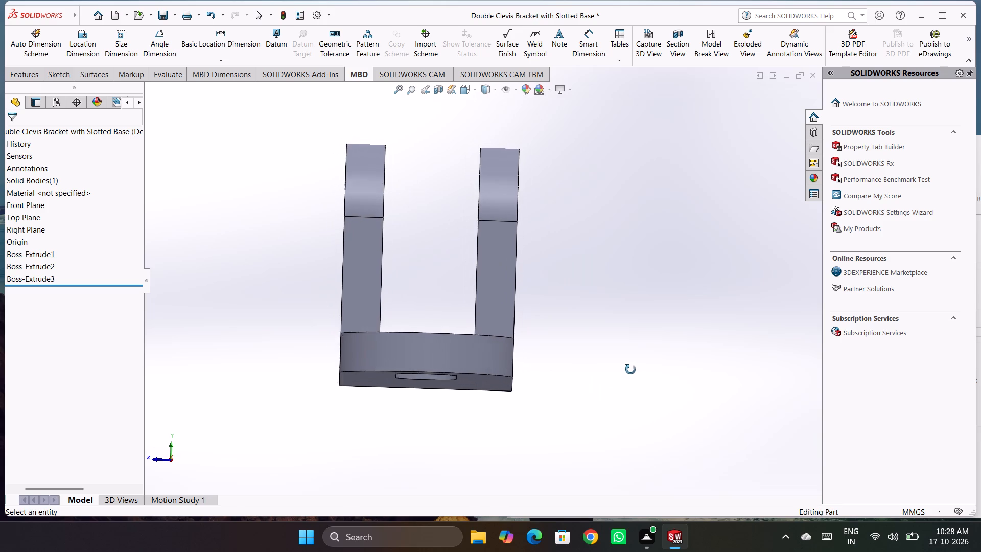
middle_click_drag(630, 370, 630, 370)
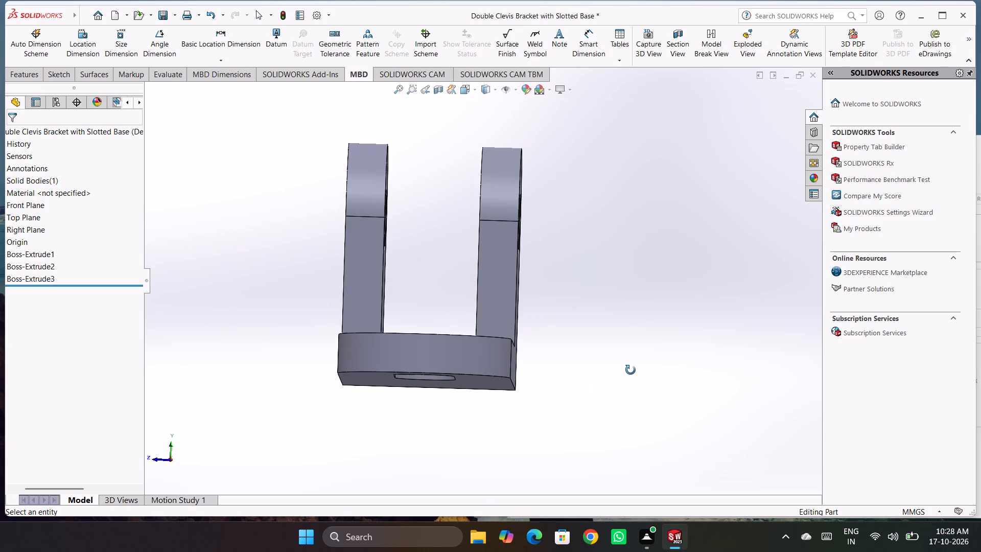
middle_click_drag(630, 370, 632, 371)
scroll(633, 329, "up", 1)
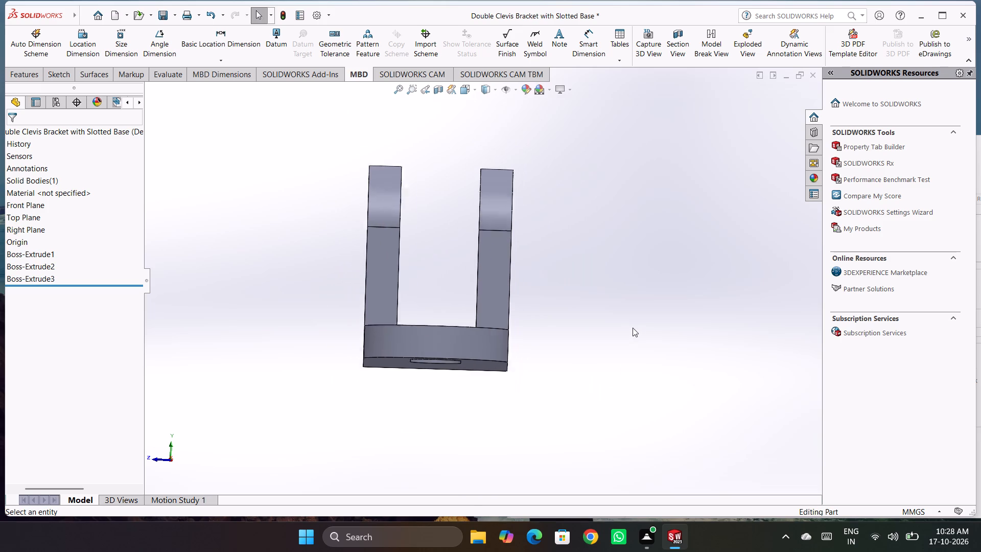
scroll(633, 328, "up", 1)
scroll(632, 263, "up", 1)
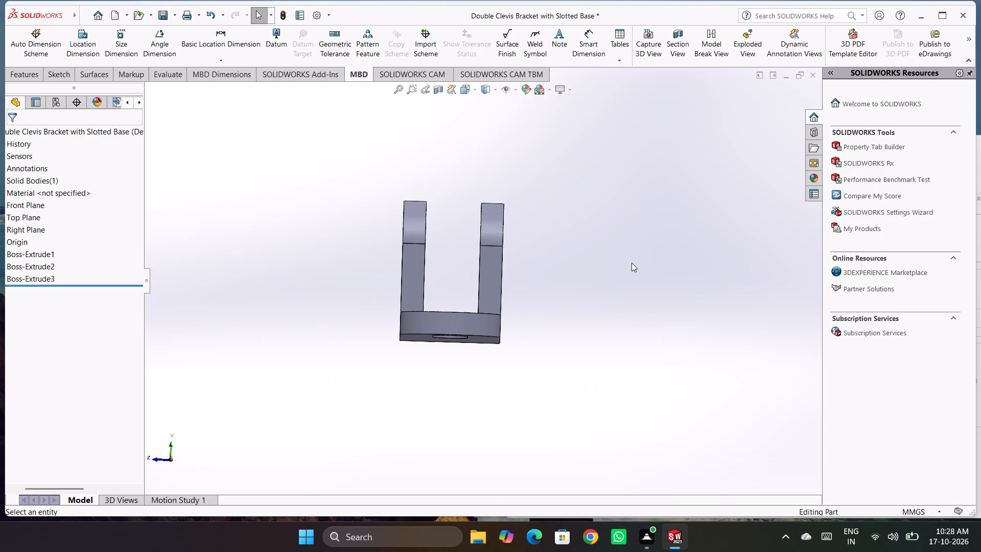
View the bracket normal to the flat edge face of the Boss-Extrude3 lug, with the whole U-shaped end profile in view.
middle_click(149, 456)
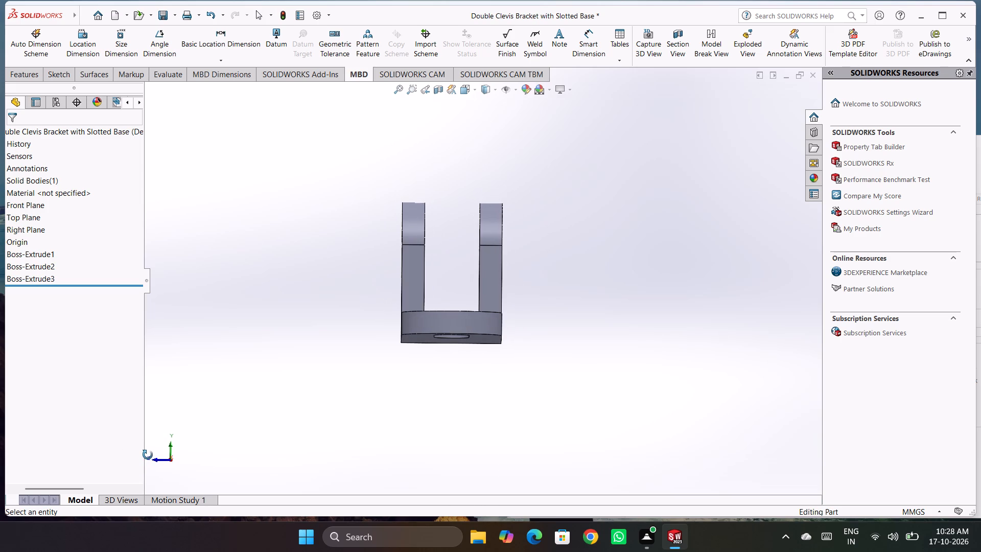
scroll(414, 372, "up", 3)
scroll(281, 227, "down", 4)
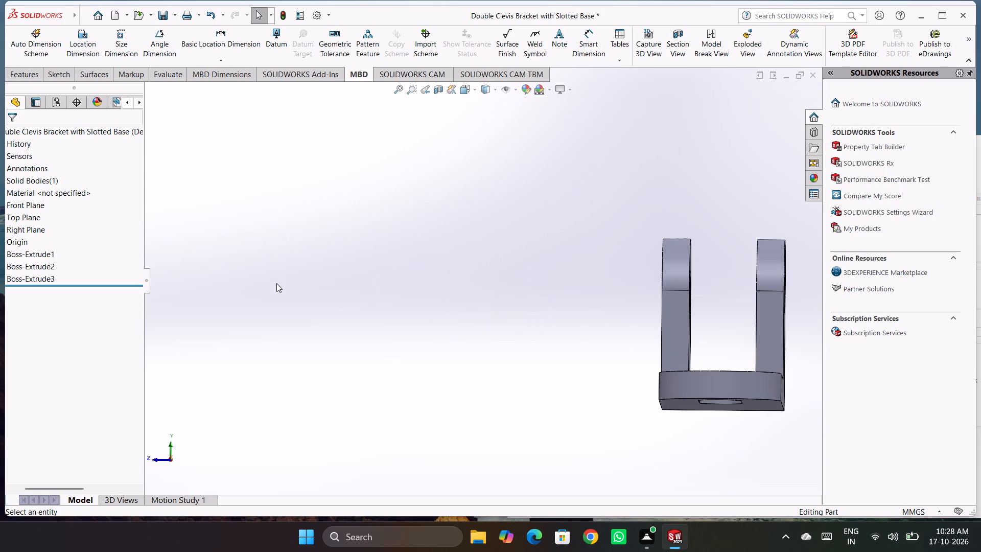
scroll(902, 350, "down", 3)
right_click(767, 341)
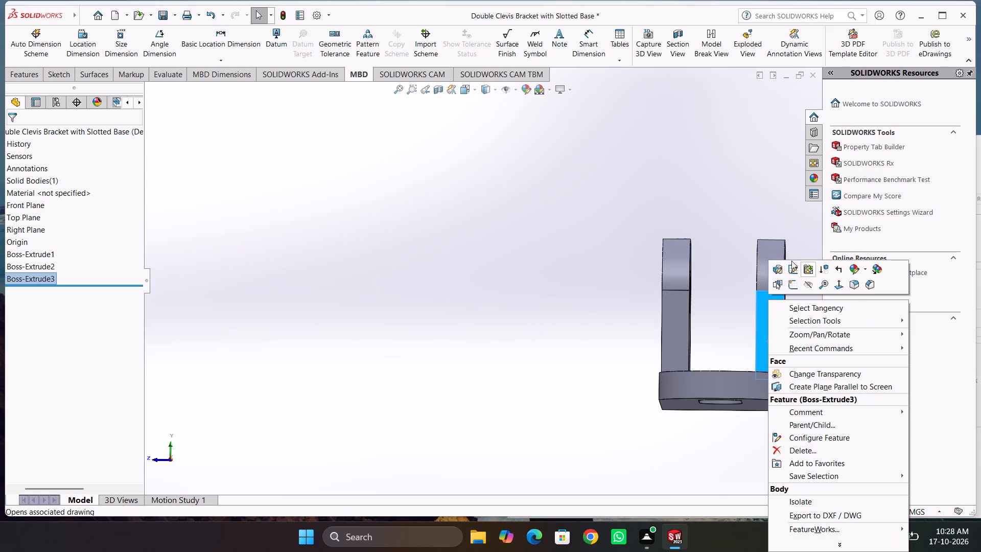
left_click(843, 287)
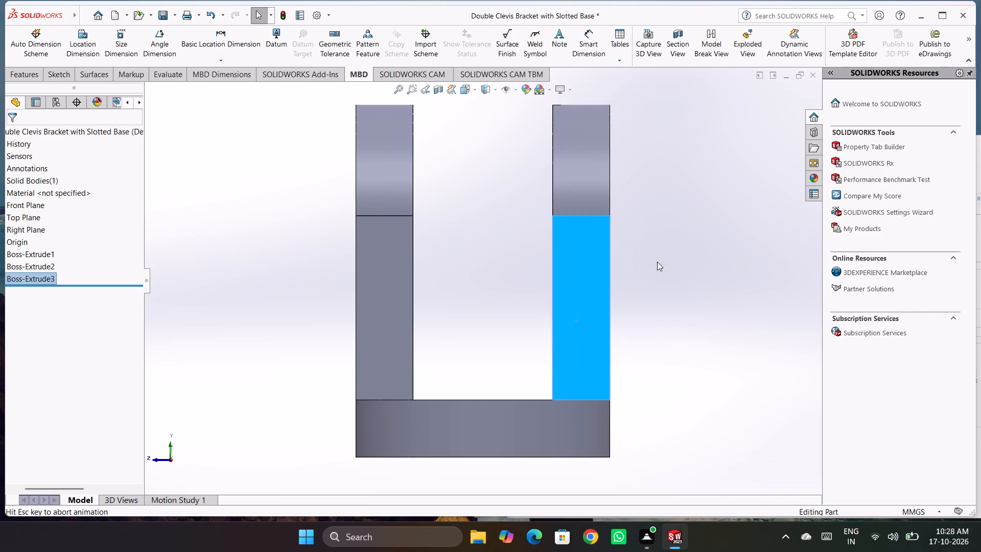
left_click(716, 236)
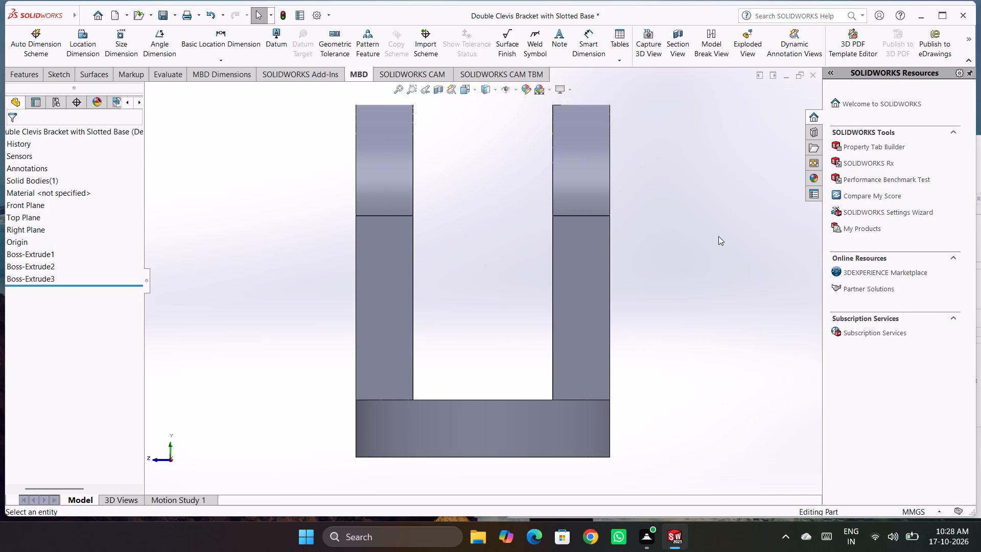
scroll(718, 236, "up", 2)
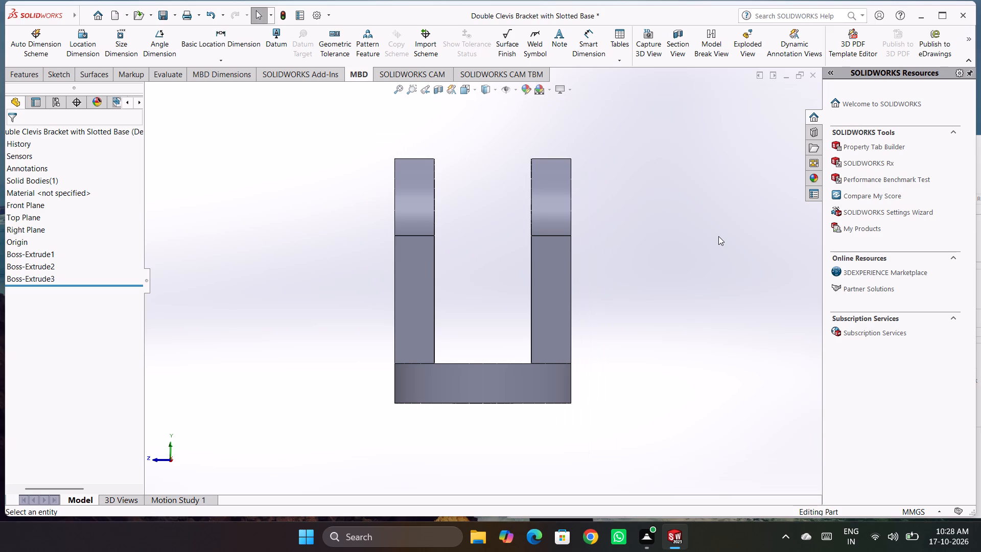